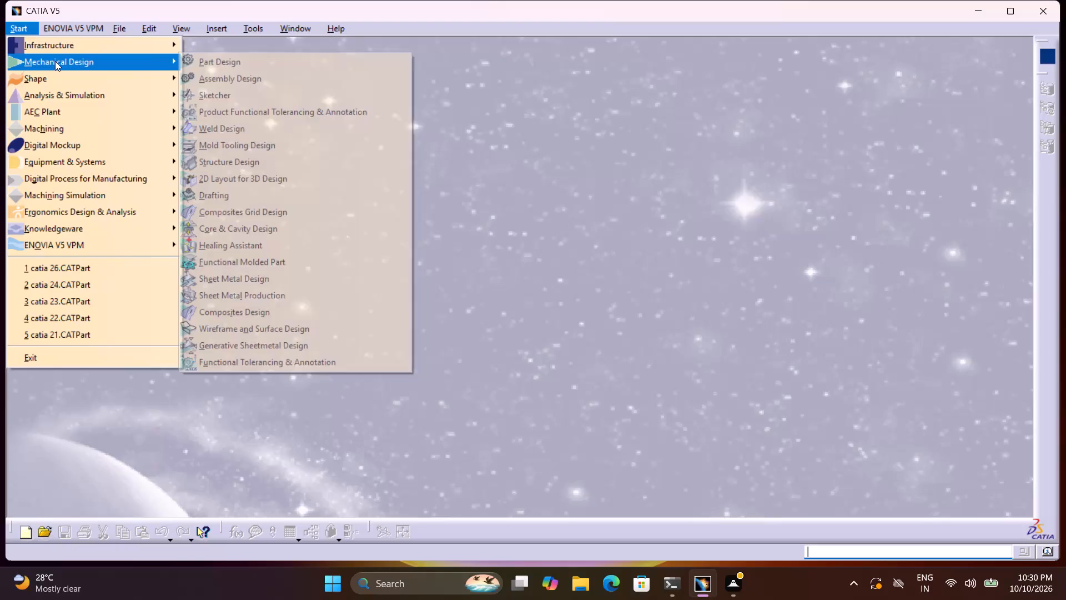
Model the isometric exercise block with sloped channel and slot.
Create a new Part Design part named "catia 27", leaving hybrid design and the geometrical set disabled.
click(56, 61)
click(214, 64)
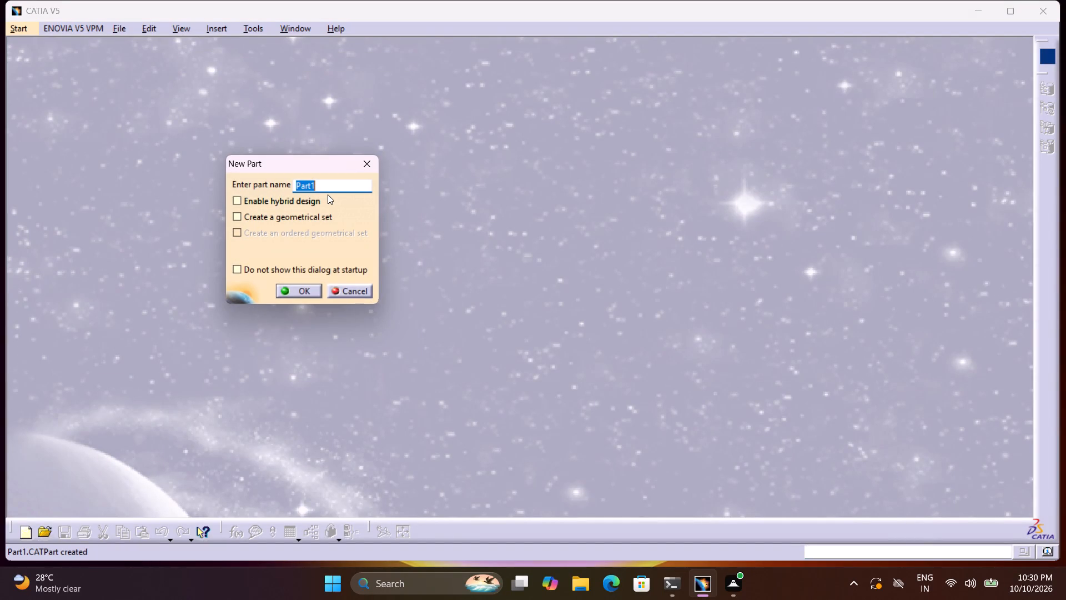
key(ctrl+c)
key(ctrl+v)
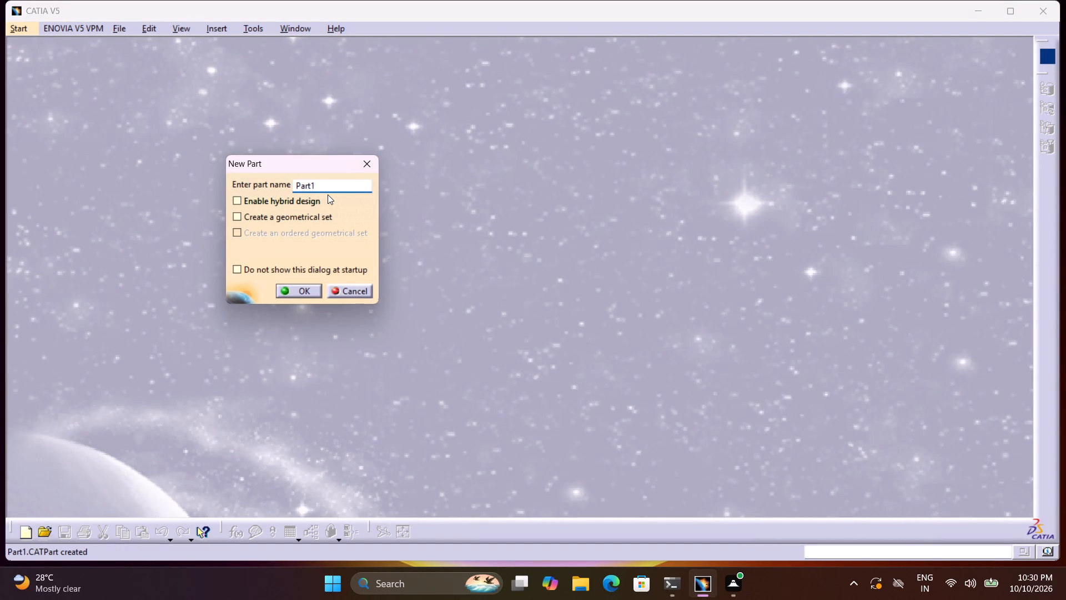
ctrl+click(326, 188)
key(BackSpace)
key(BackSpace)
key(BackSpace)
key(BackSpace)
key(BackSpace)
key(BackSpace)
key(BackSpace)
key(BackSpace)
key(BackSpace)
key(BackSpace)
key(BackSpace)
key(BackSpace)
key(BackSpace)
key(BackSpace)
text(catia)
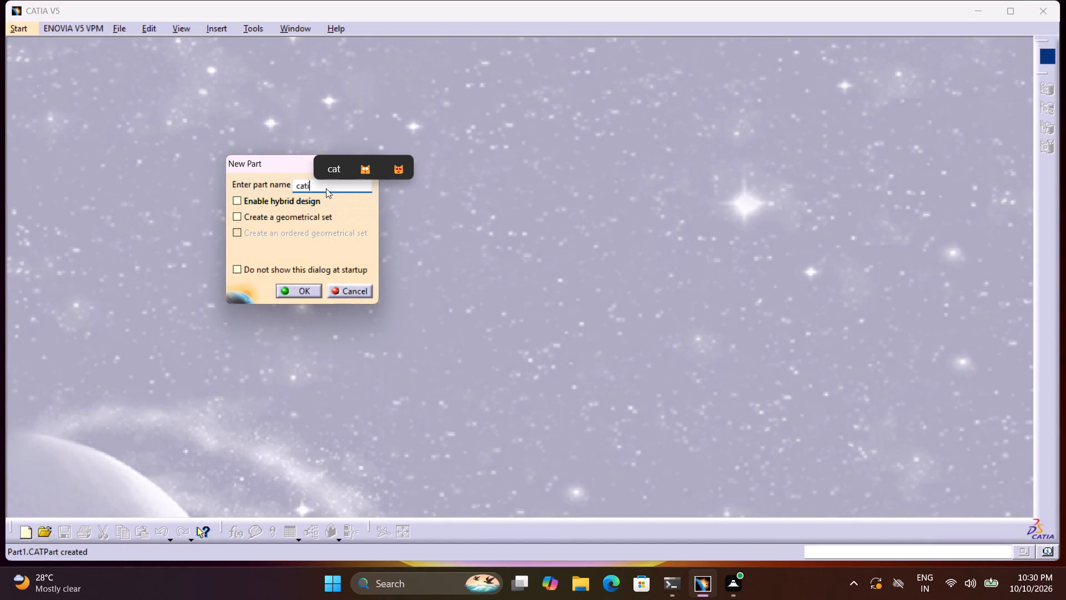
key(space)
key(2)
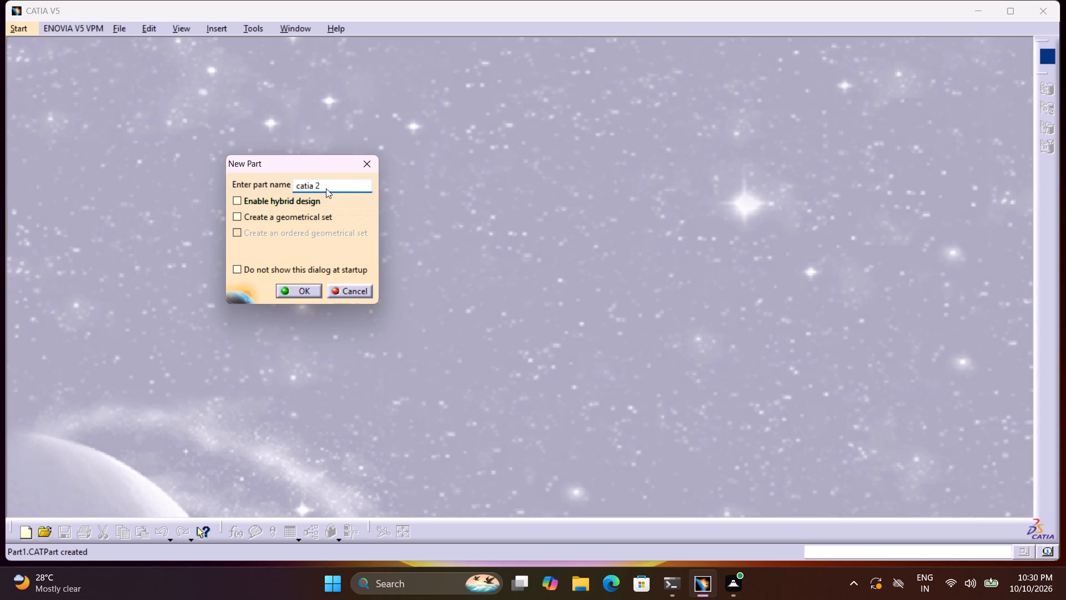
text(7)
key(space)
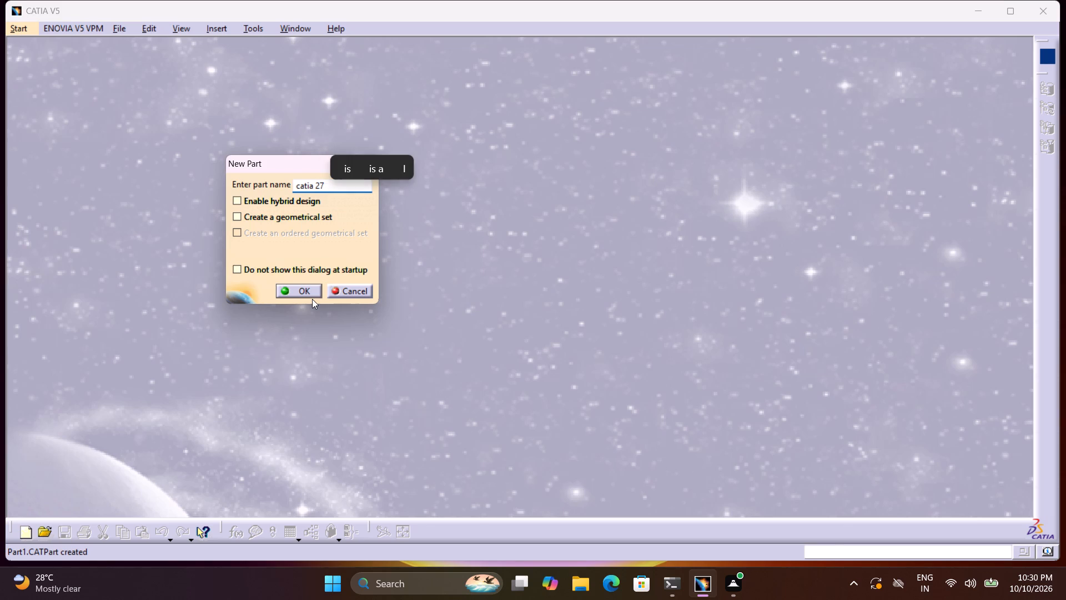
click(312, 292)
click(538, 527)
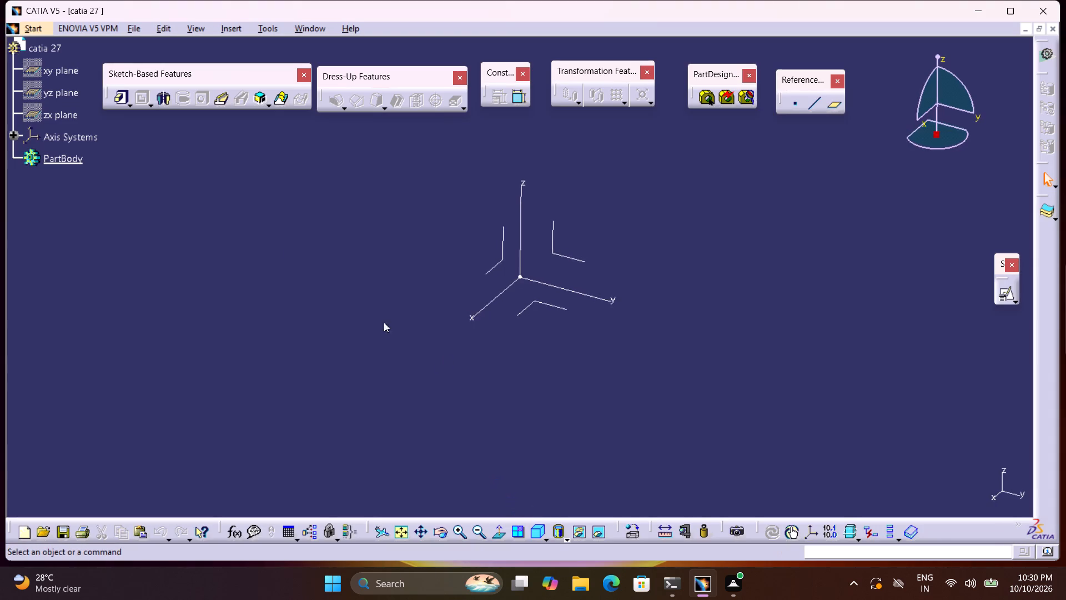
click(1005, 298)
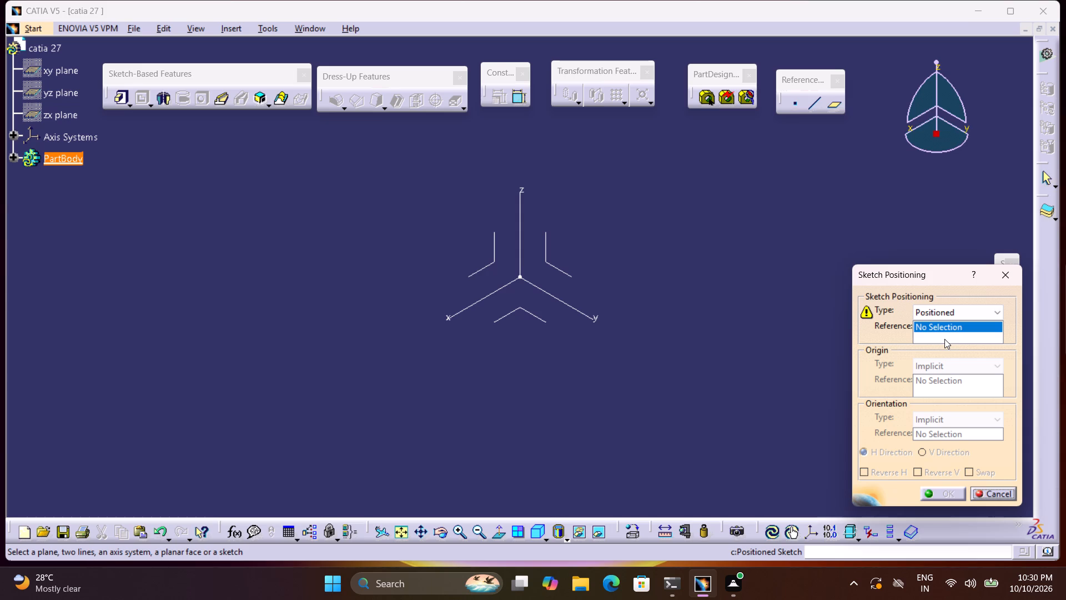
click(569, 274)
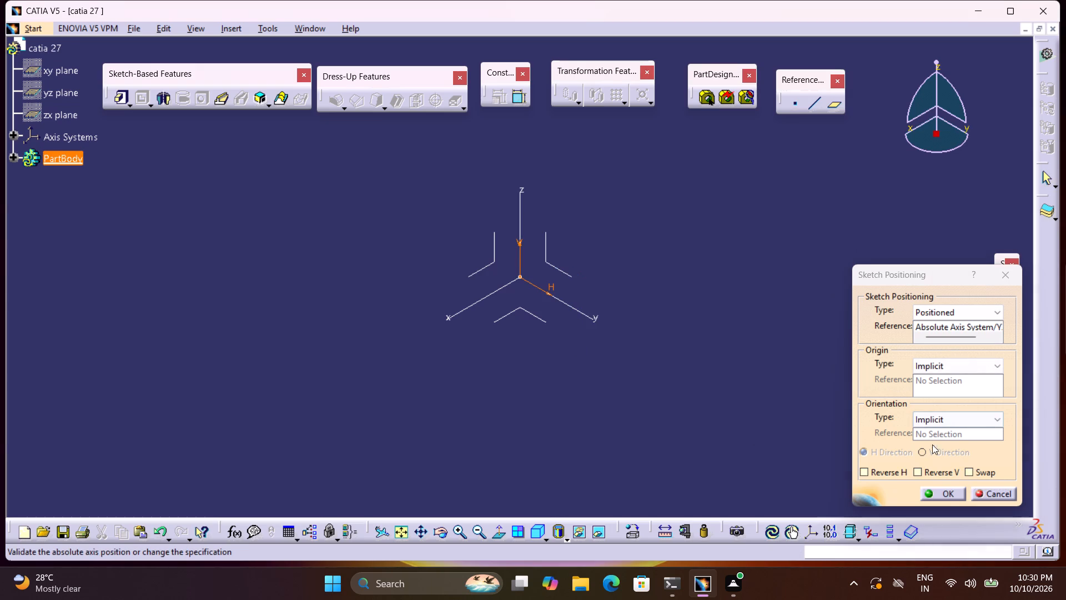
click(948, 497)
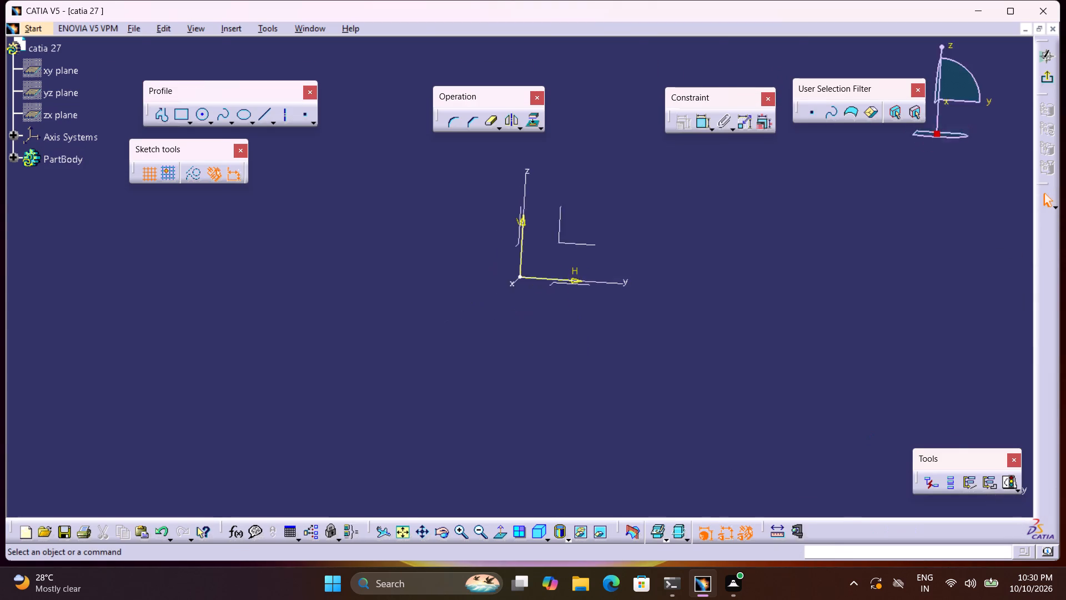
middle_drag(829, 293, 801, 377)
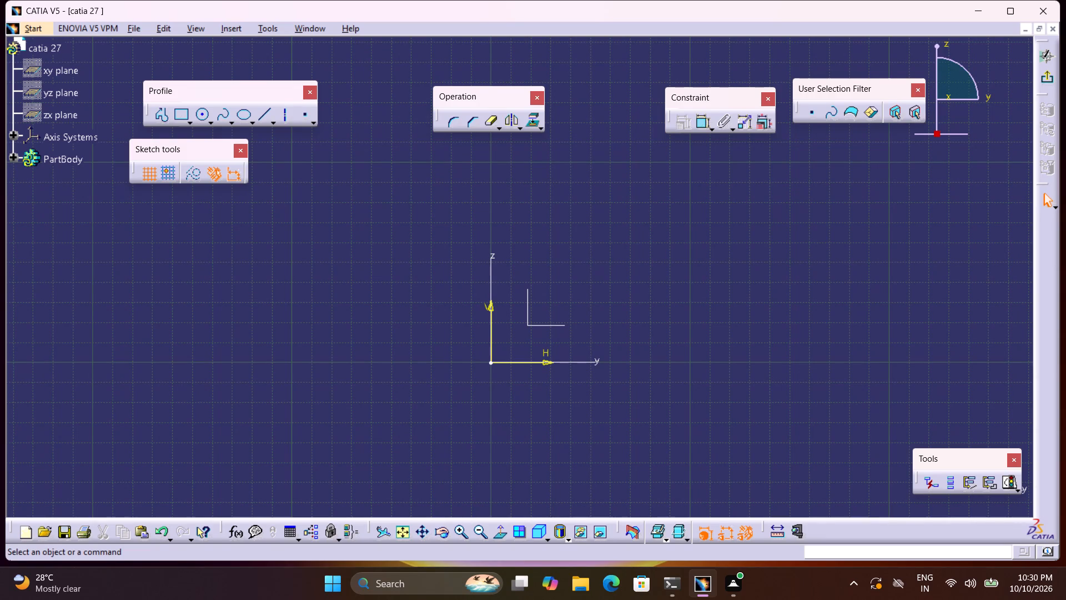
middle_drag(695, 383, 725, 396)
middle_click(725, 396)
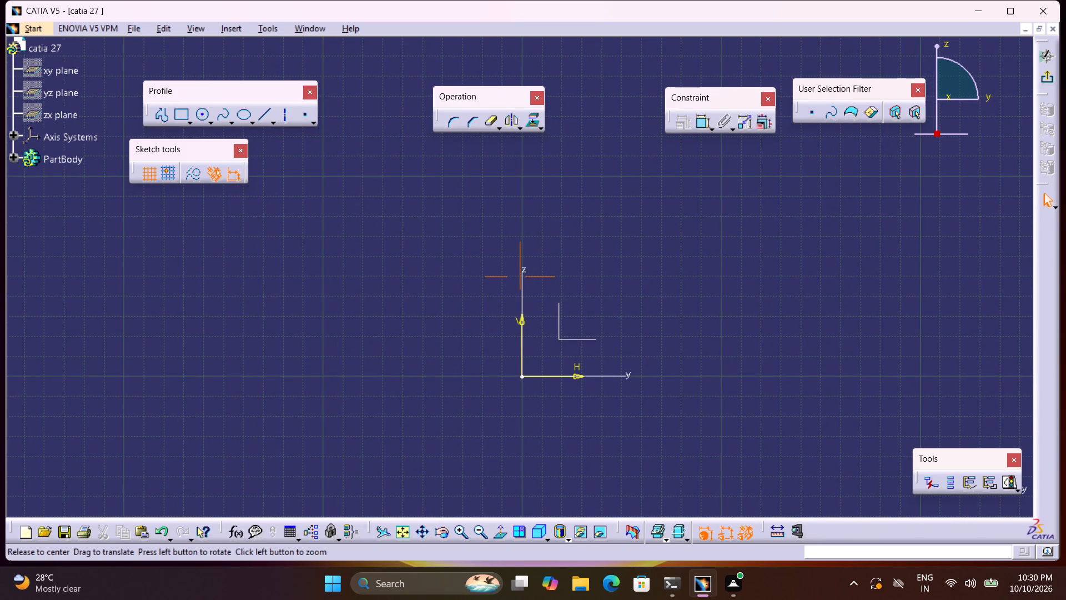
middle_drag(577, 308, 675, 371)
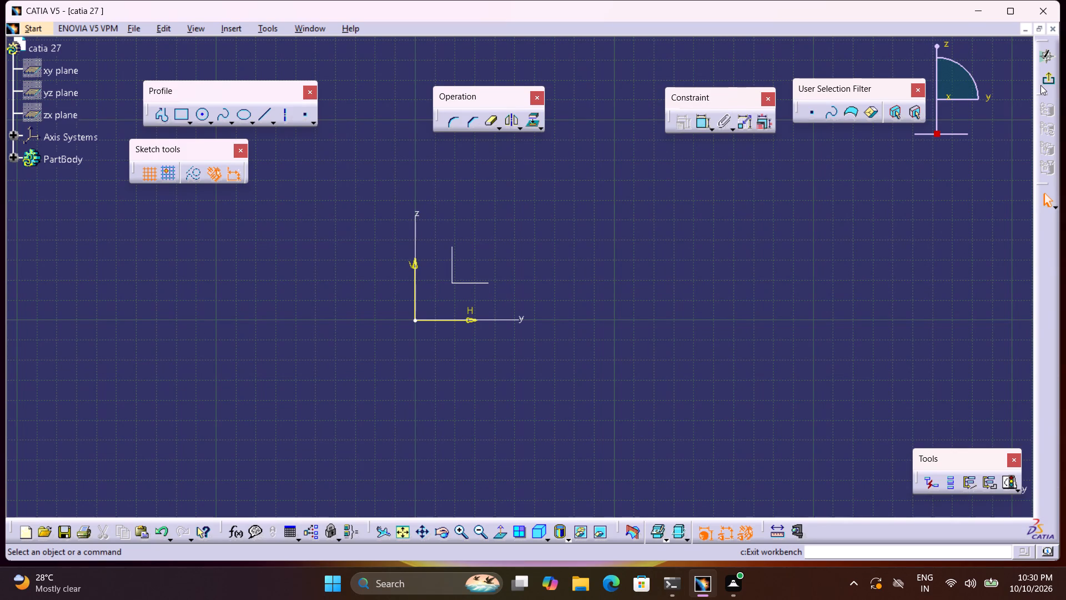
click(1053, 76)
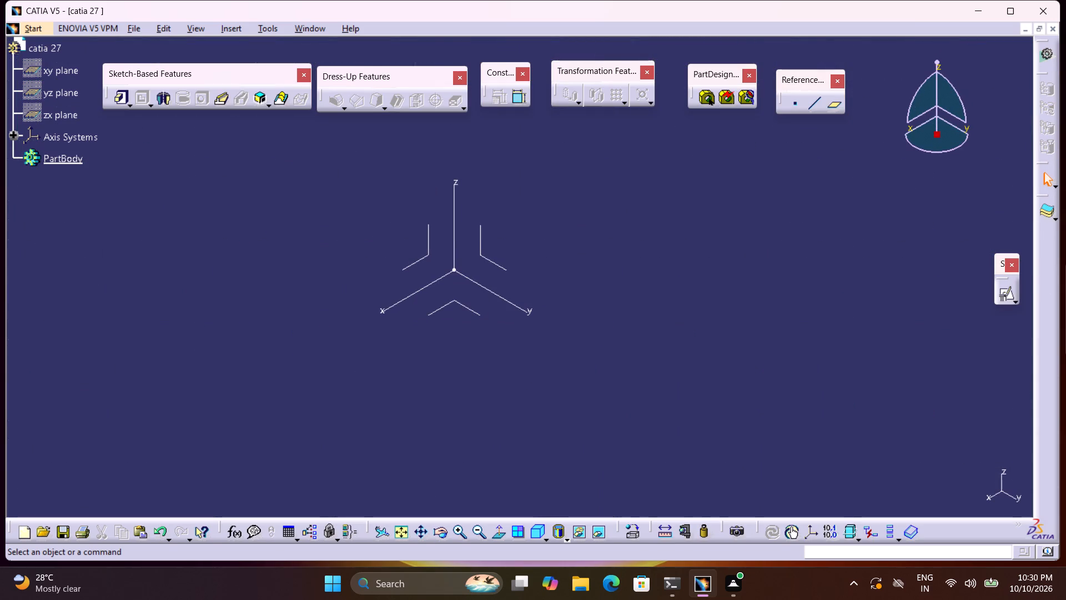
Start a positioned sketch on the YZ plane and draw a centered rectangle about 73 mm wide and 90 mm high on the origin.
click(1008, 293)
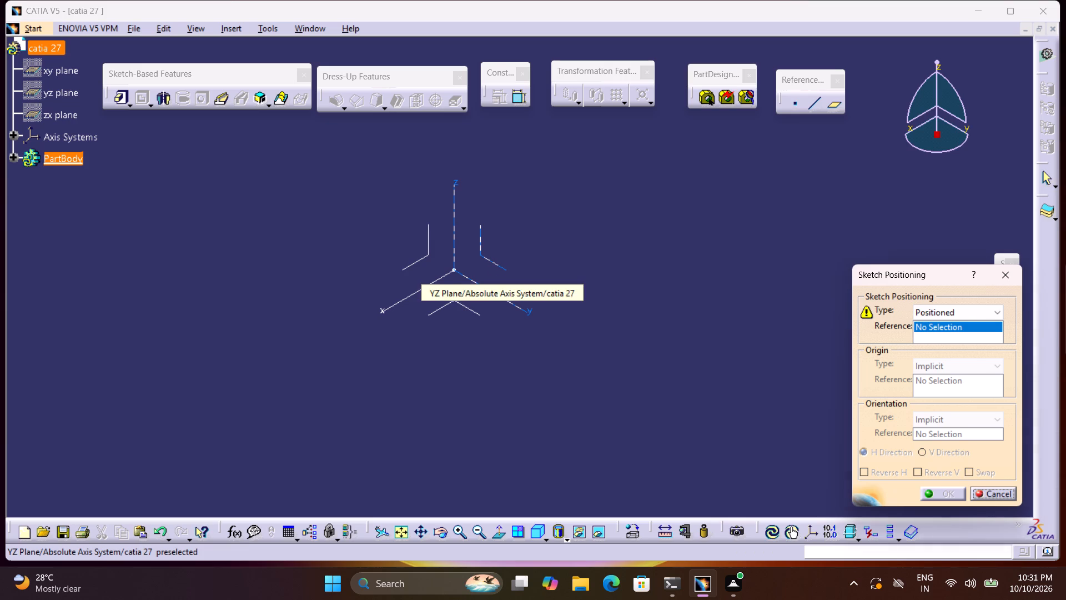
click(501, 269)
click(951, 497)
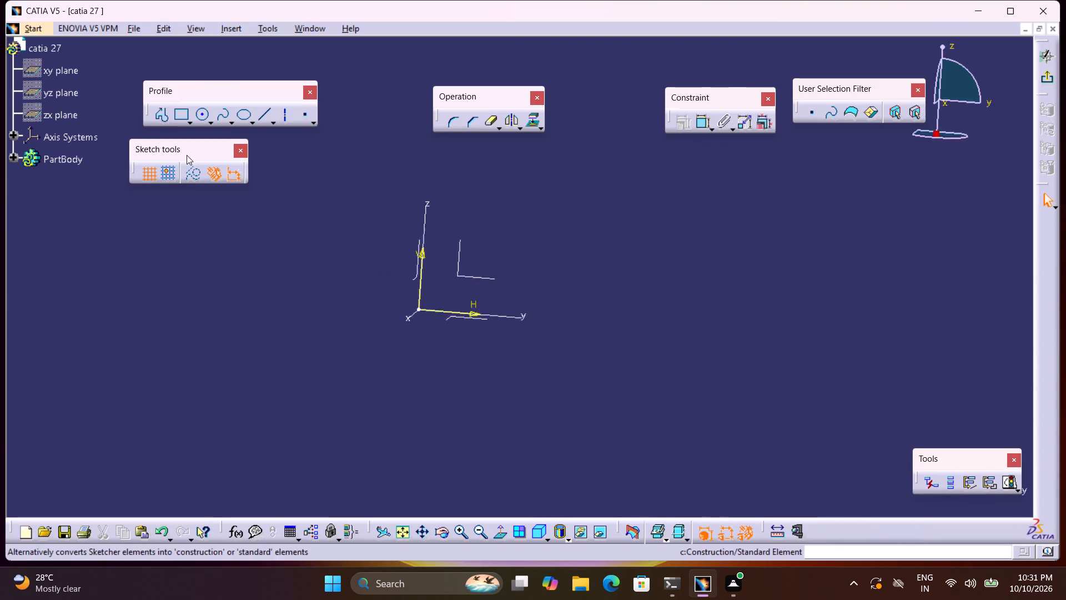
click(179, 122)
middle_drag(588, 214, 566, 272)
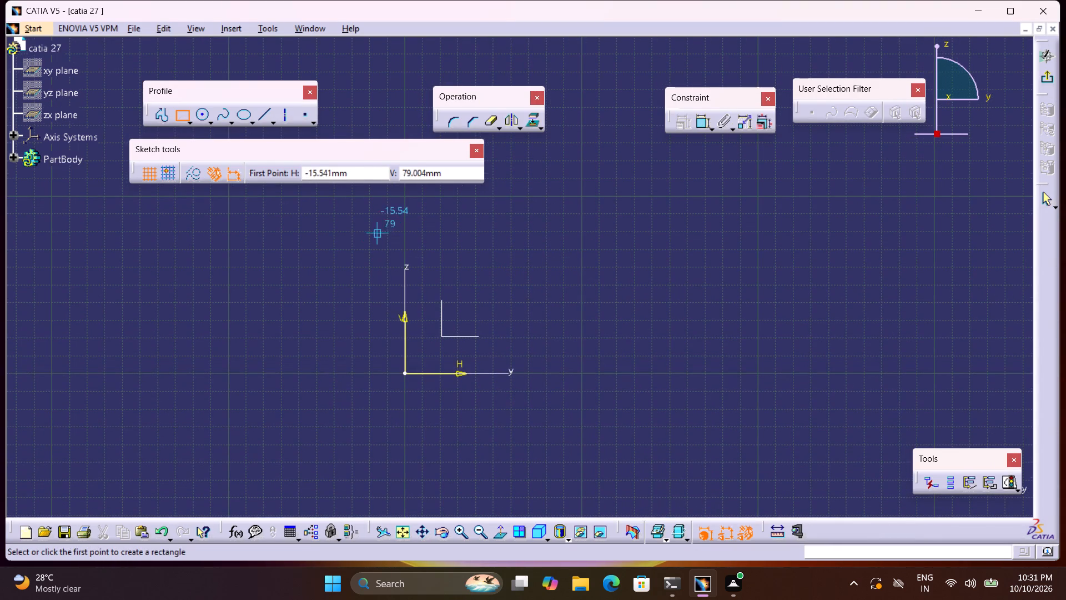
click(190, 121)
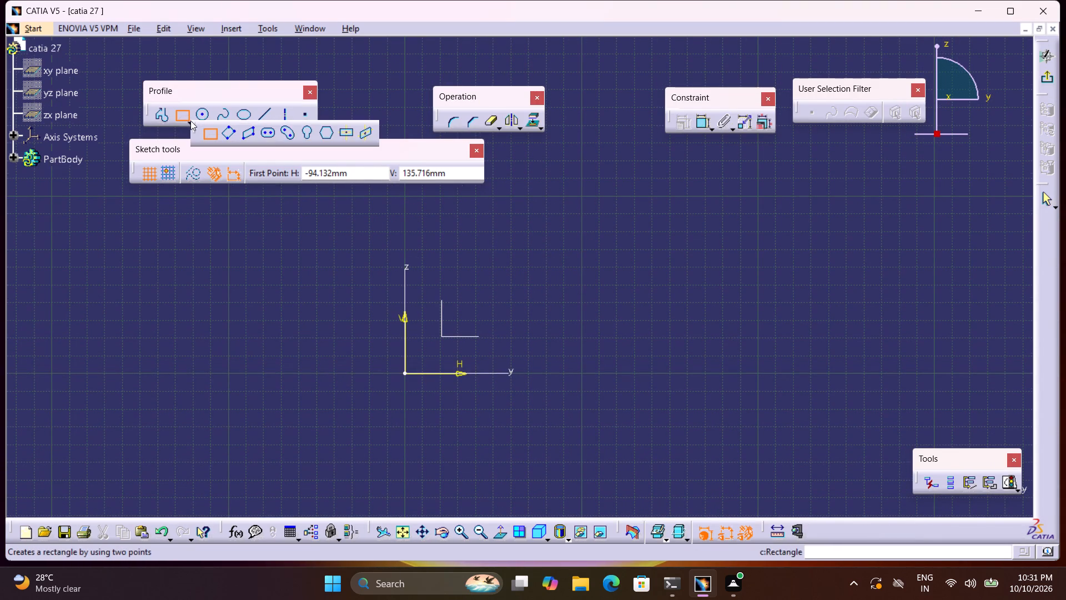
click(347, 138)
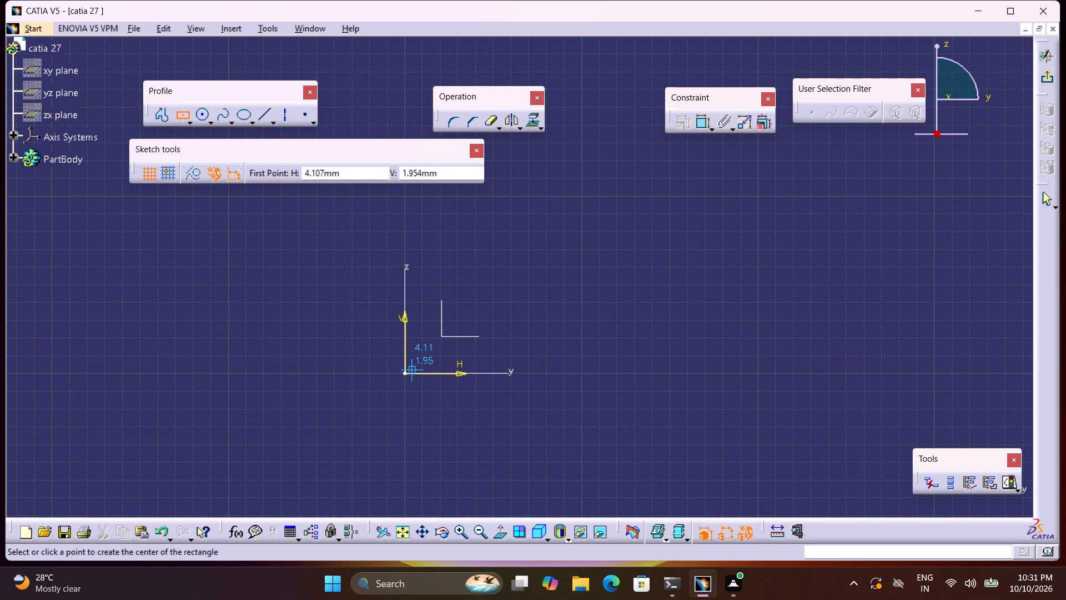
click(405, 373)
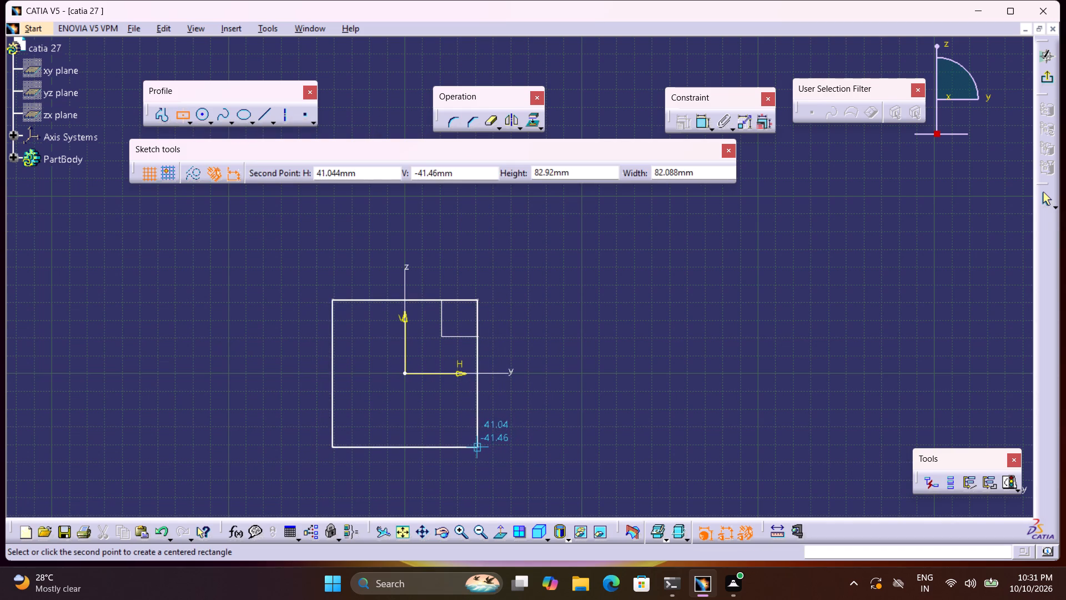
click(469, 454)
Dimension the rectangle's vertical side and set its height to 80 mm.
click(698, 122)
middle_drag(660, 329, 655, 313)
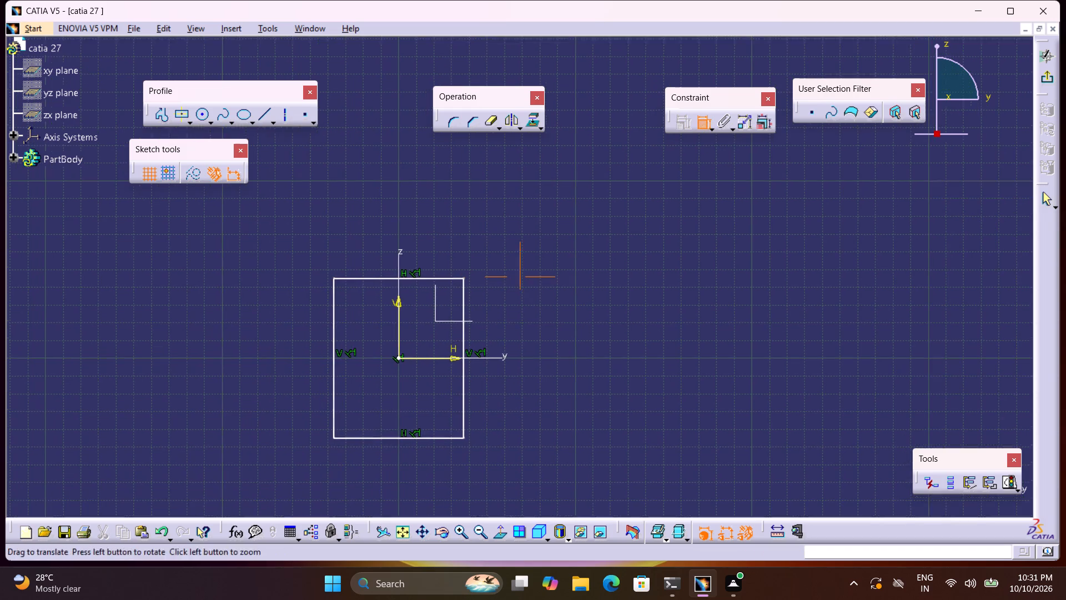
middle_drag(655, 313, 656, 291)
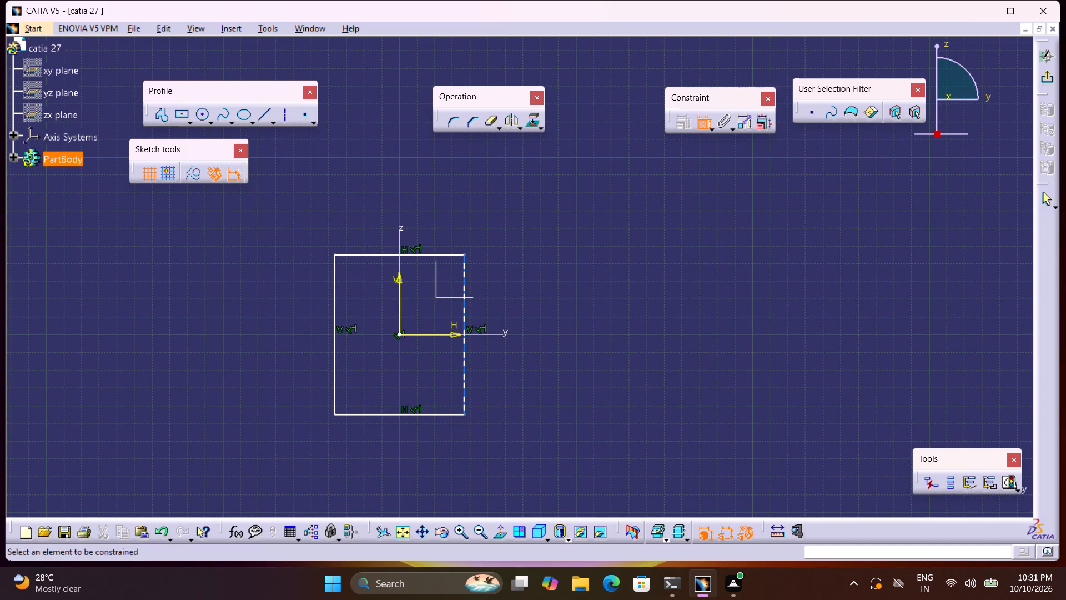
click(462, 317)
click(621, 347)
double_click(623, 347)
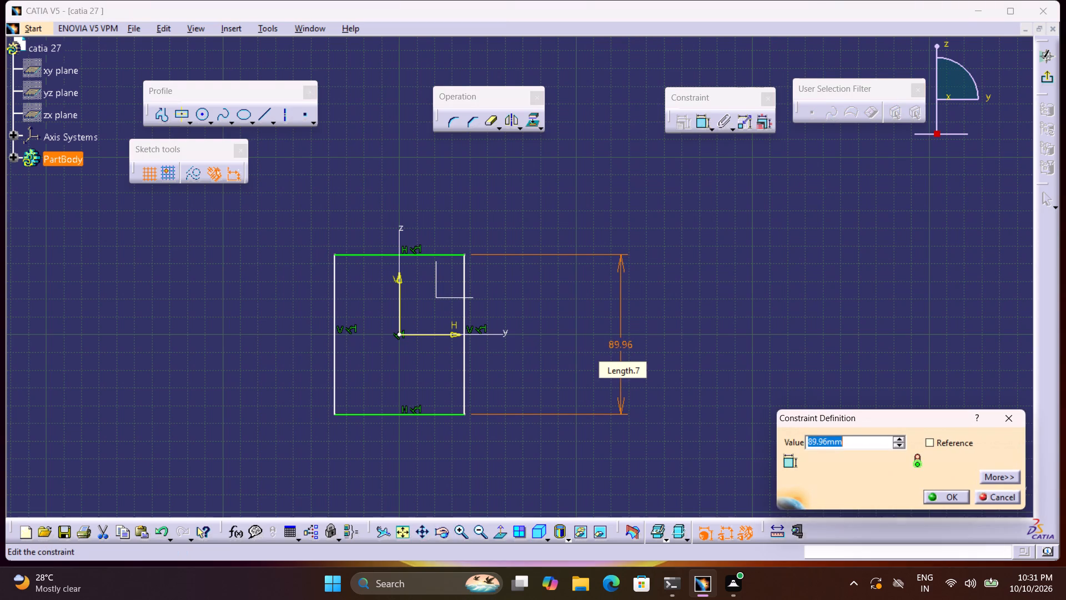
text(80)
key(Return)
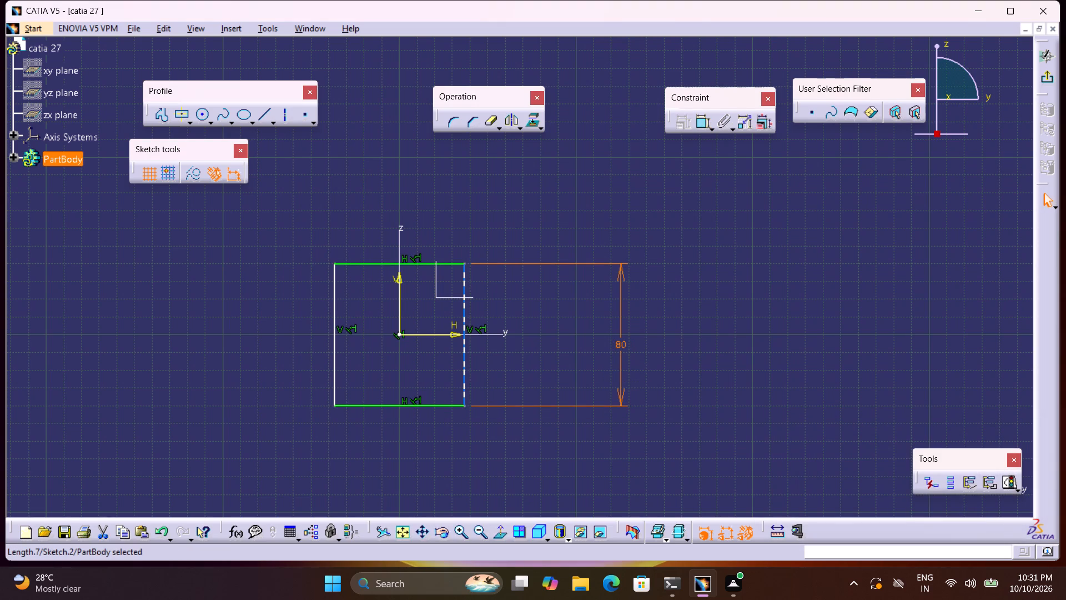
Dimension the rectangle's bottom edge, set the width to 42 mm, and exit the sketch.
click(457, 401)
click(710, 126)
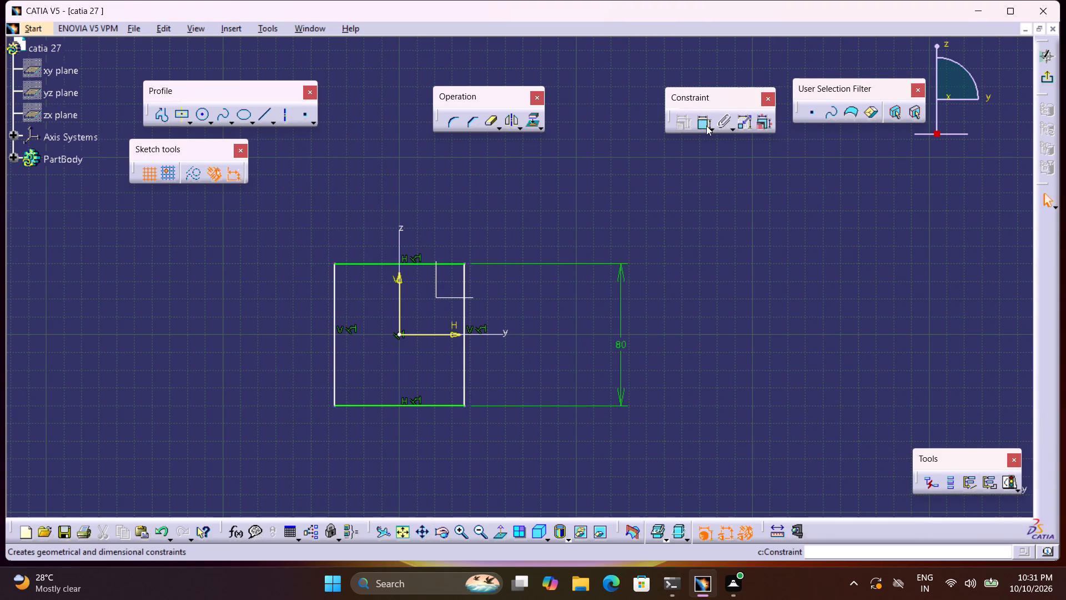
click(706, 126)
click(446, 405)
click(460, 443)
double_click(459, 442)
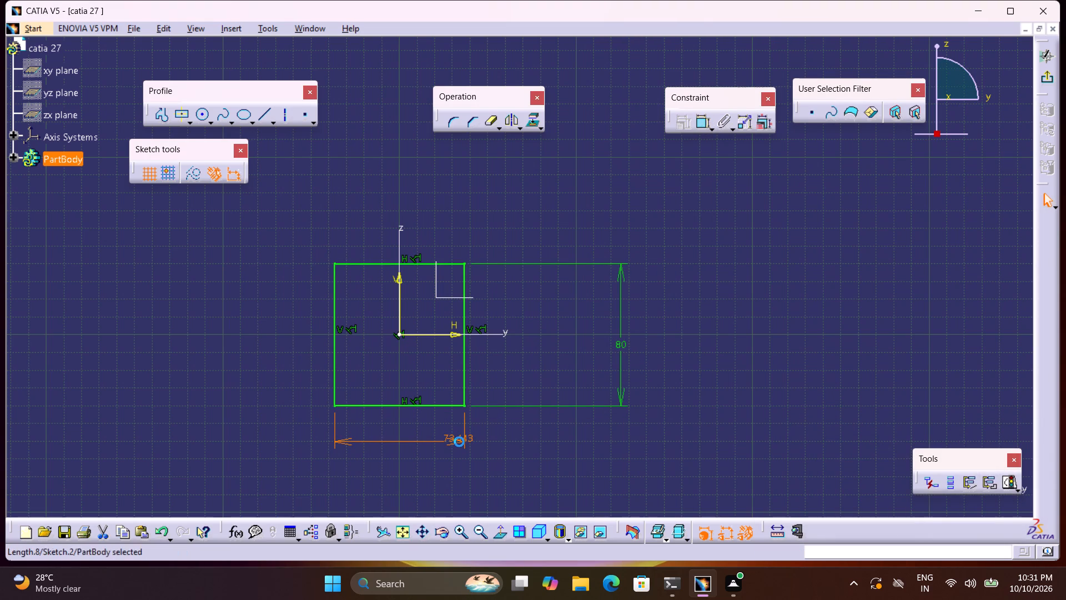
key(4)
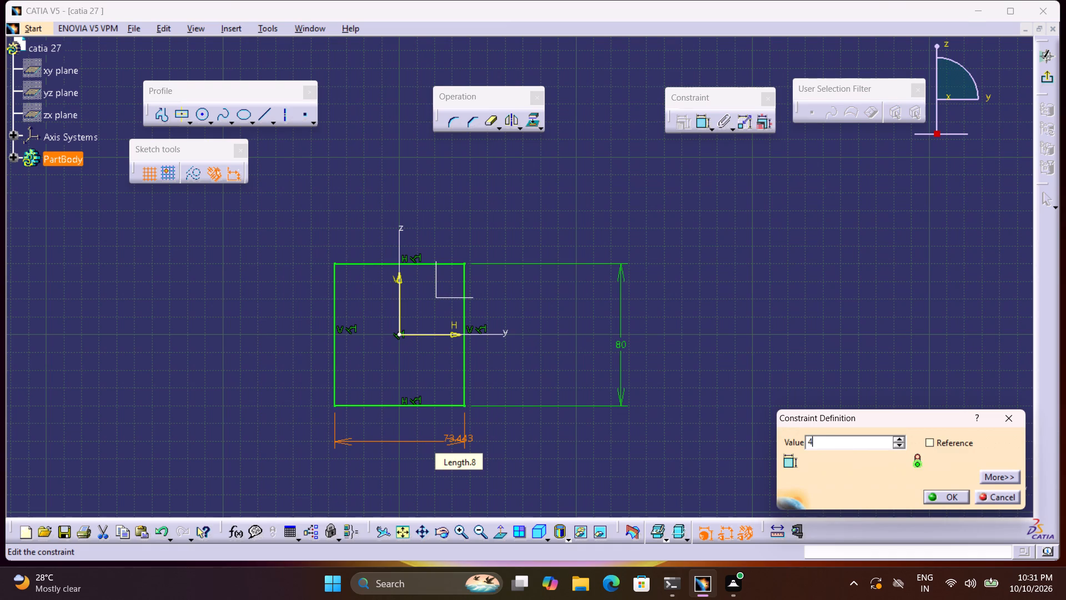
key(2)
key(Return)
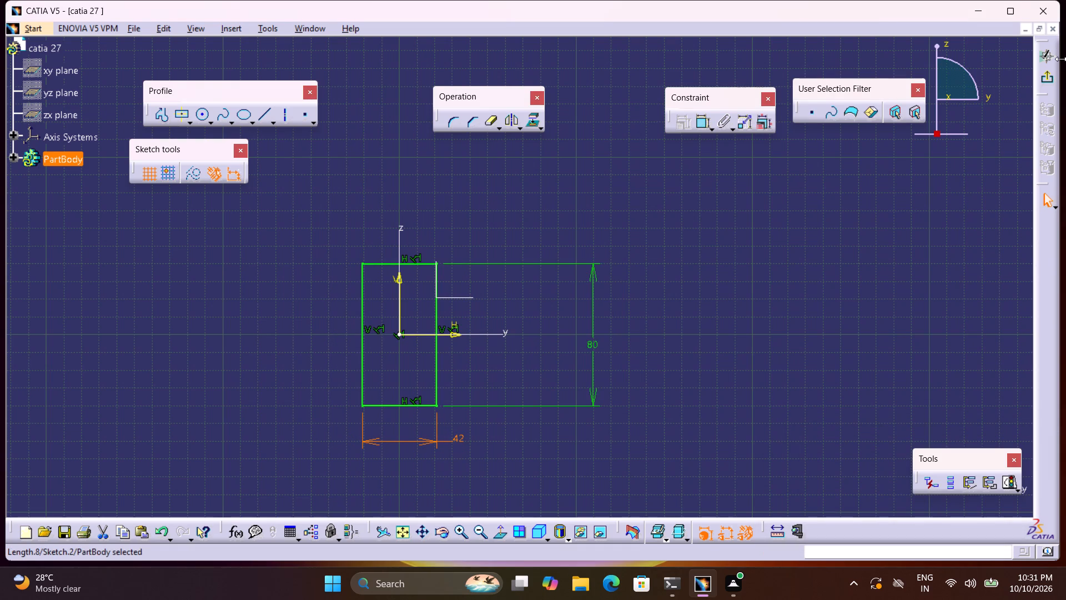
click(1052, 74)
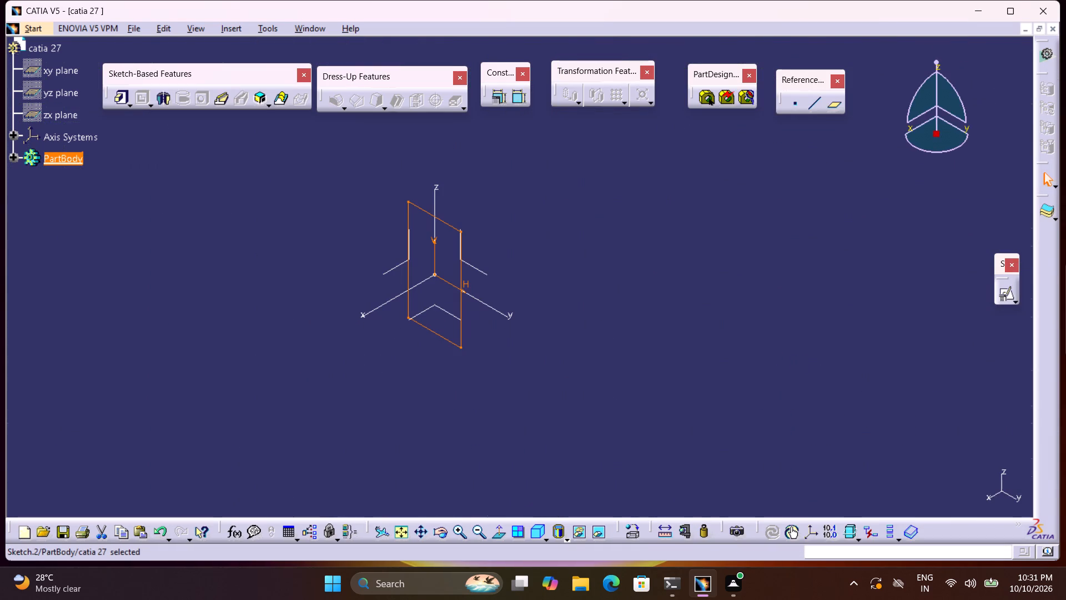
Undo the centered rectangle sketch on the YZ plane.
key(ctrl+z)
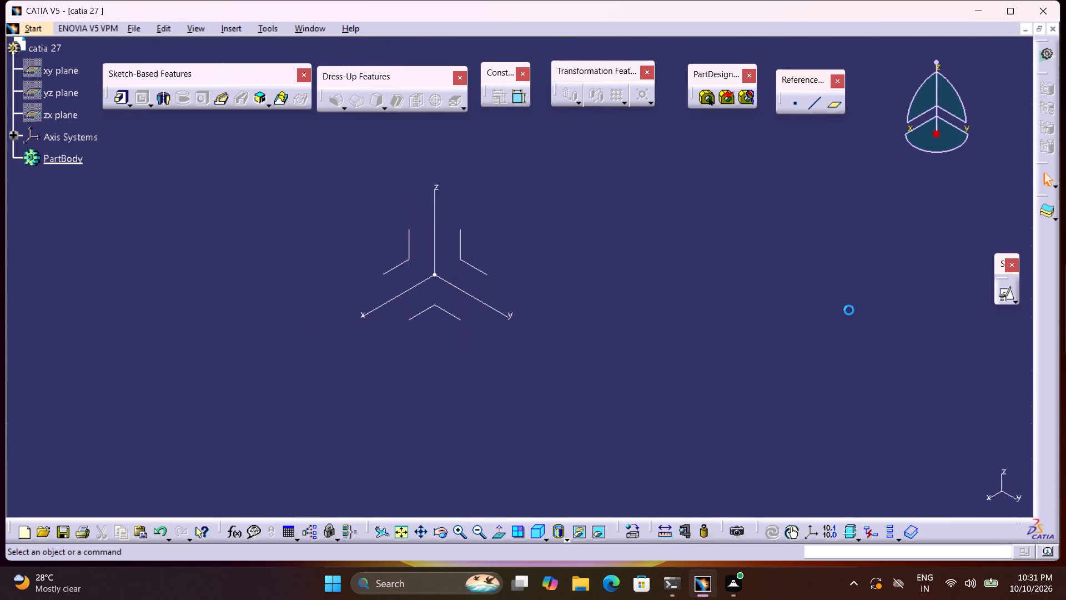
Start a positioned sketch on the YZ plane and draw a two-point rectangle from the origin toward positive H and V.
click(482, 269)
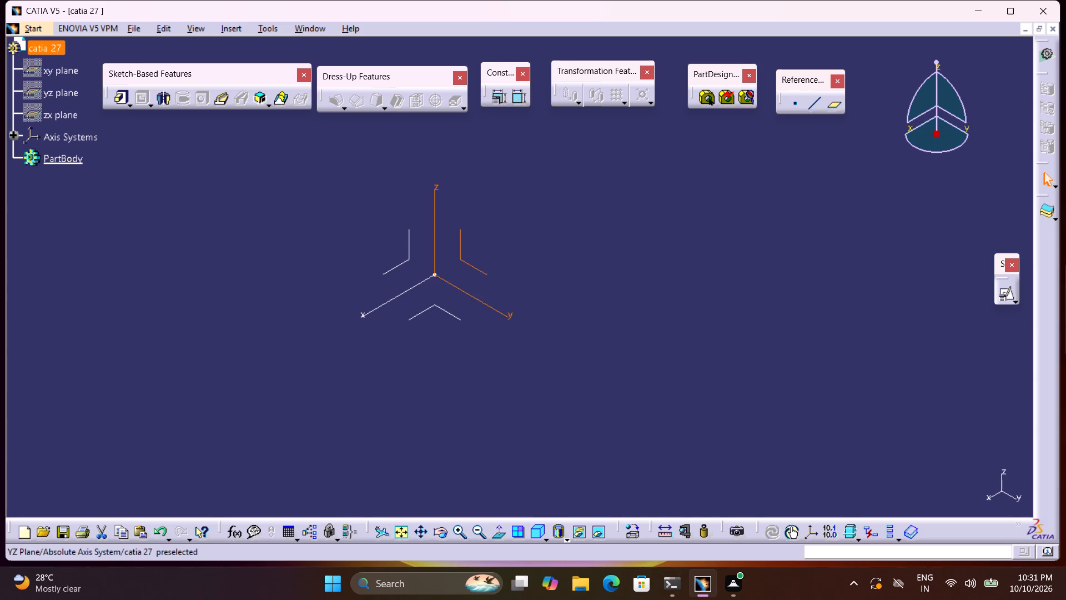
click(1003, 297)
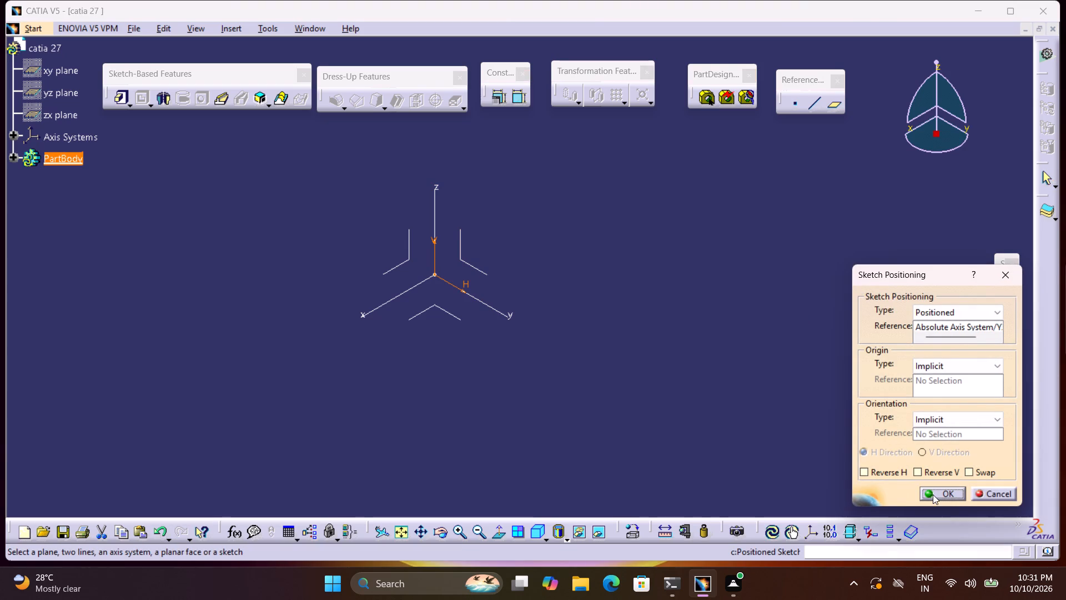
click(933, 494)
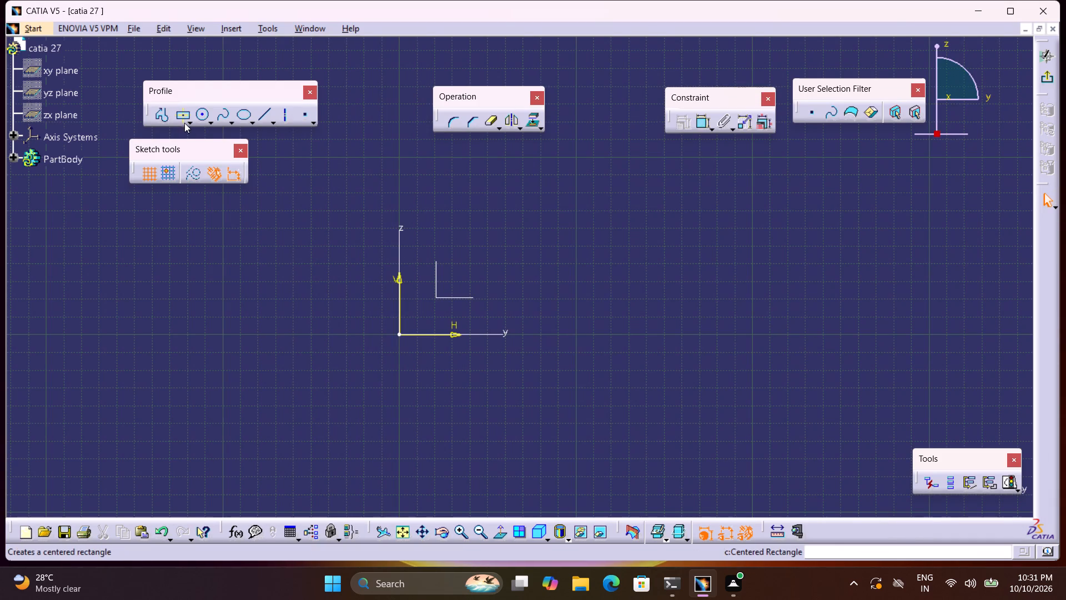
click(184, 122)
click(187, 122)
click(204, 132)
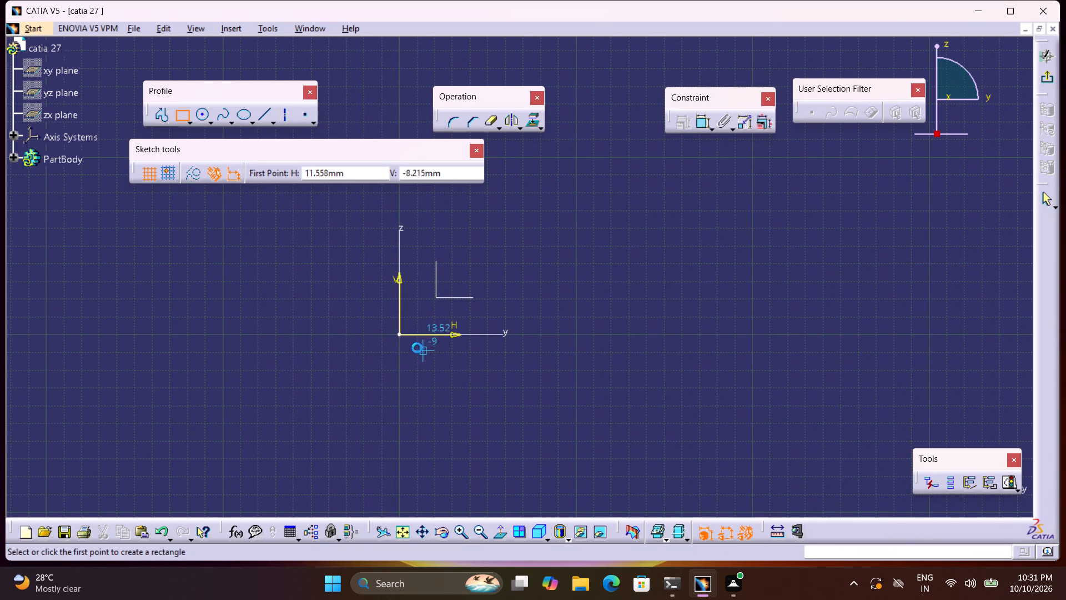
click(401, 333)
click(589, 258)
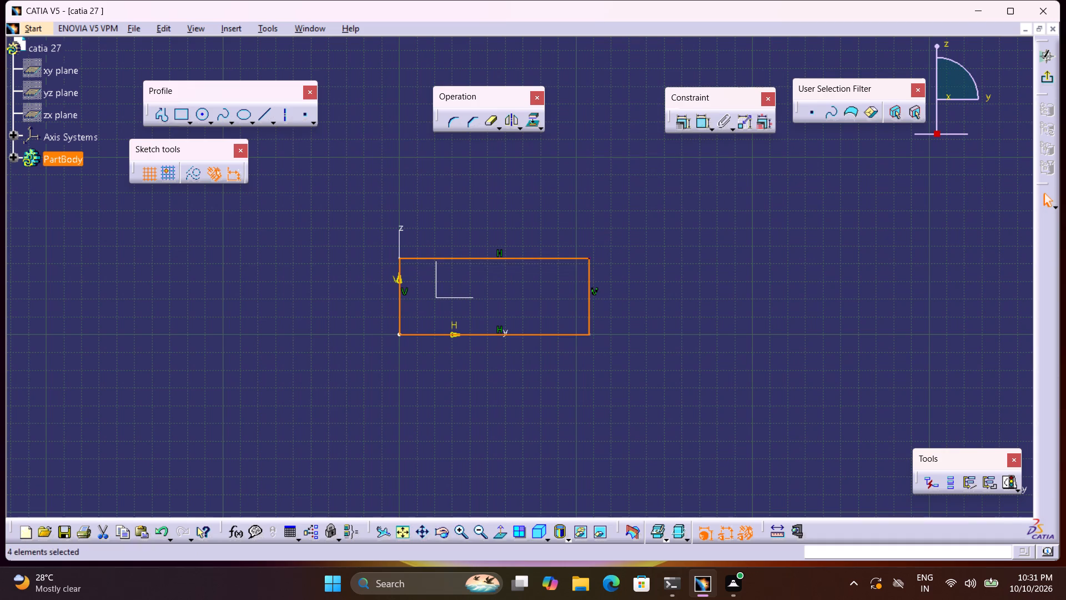
Dimension the rectangle's vertical side farthest from the origin and set the height to 42 mm.
double_click(698, 128)
click(589, 275)
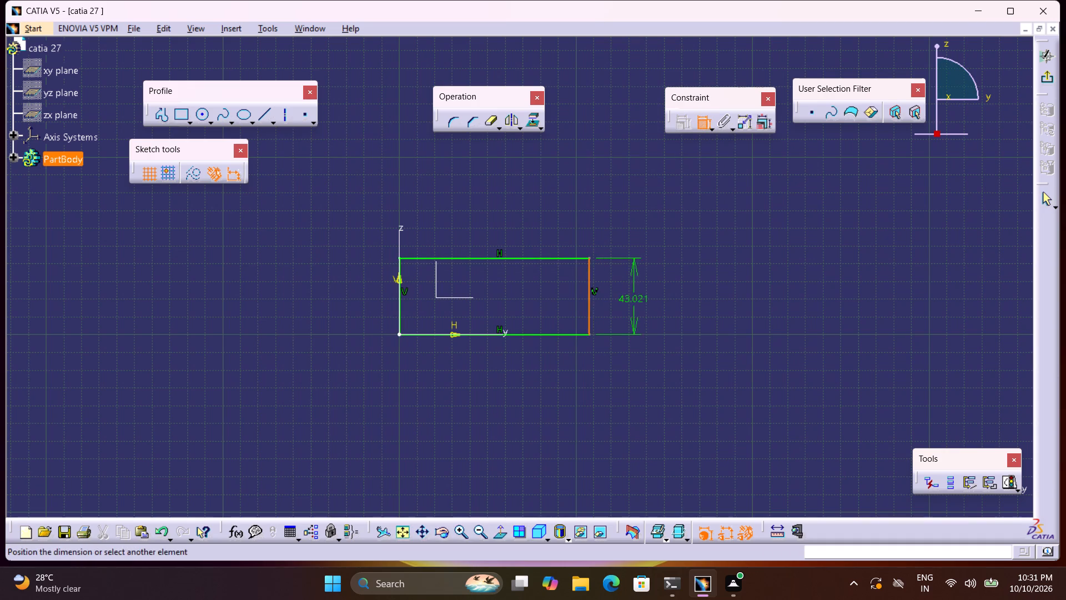
click(645, 305)
double_click(643, 299)
text(42)
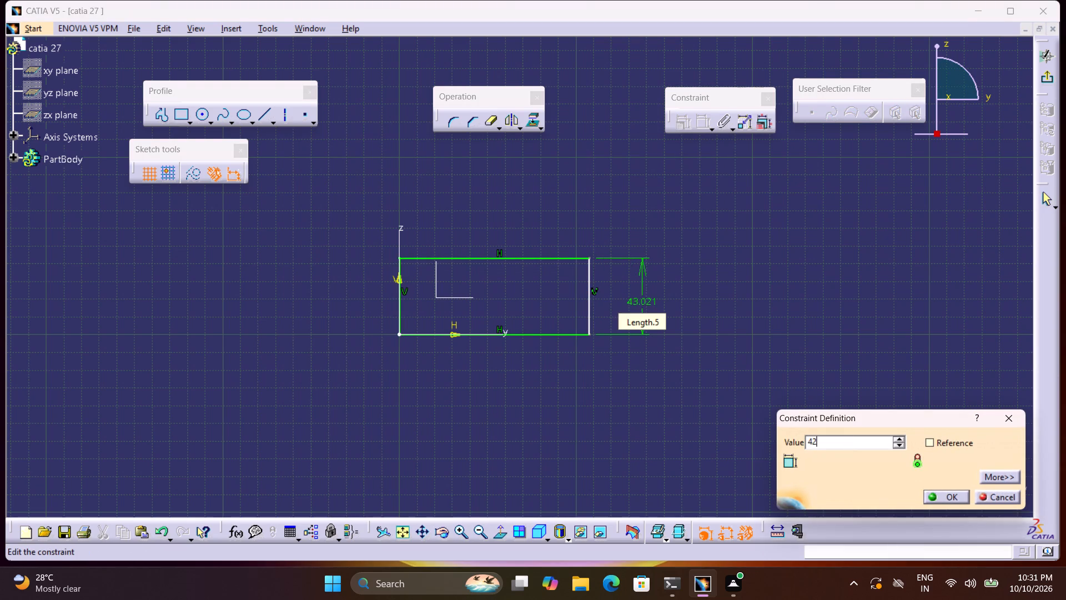
key(Return)
Dimension the rectangle's bottom edge, set the width to 80 mm, and exit the sketch.
click(581, 332)
click(580, 377)
double_click(577, 372)
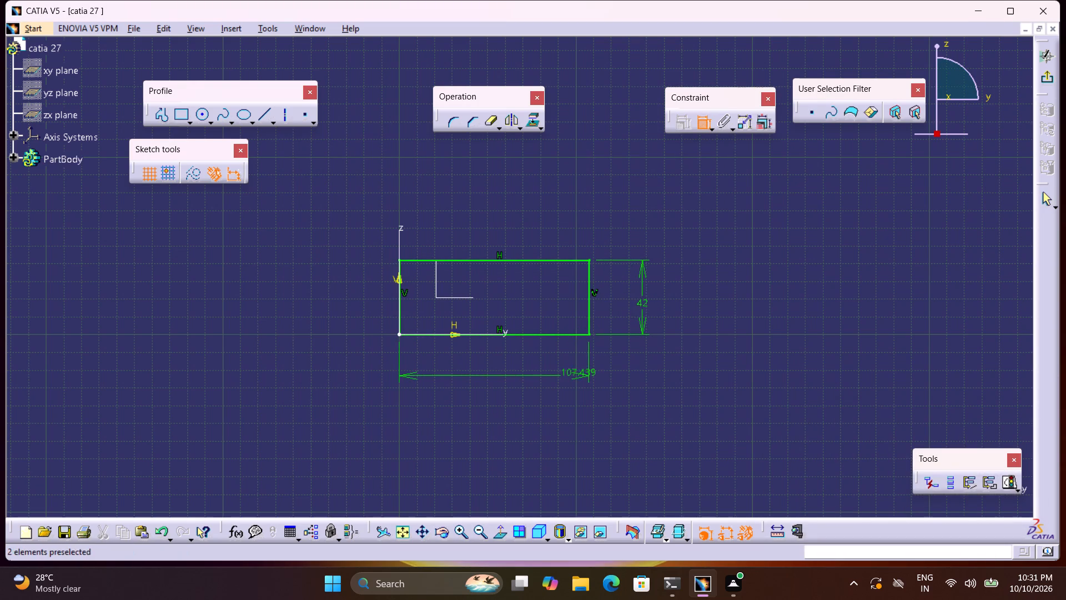
text(80)
key(Return)
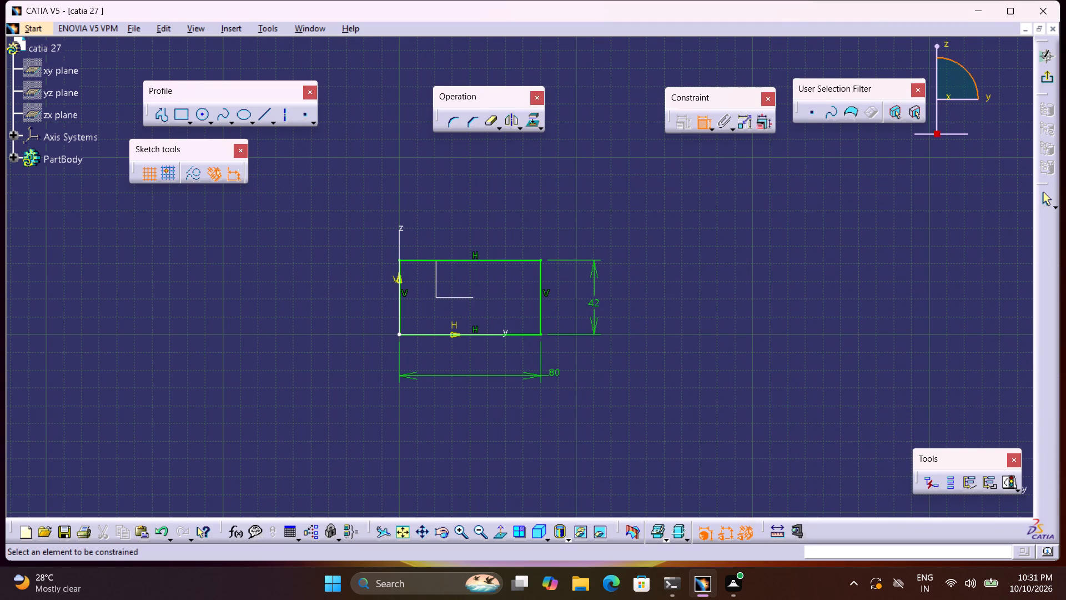
click(1045, 83)
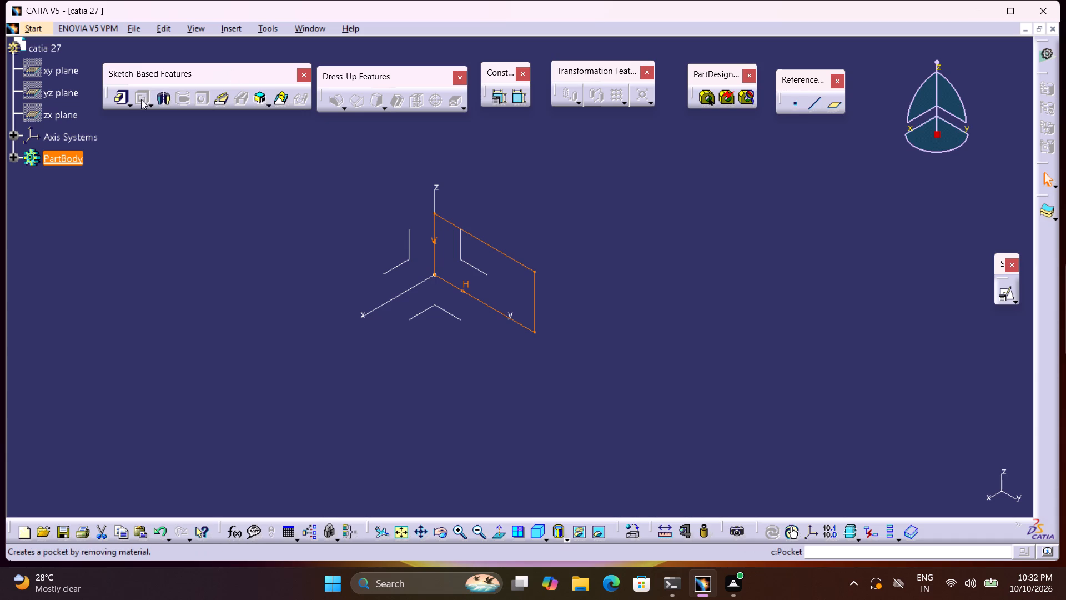
Reopen the rectangle sketch for editing, set its height to 40 mm, and exit the sketch.
click(126, 95)
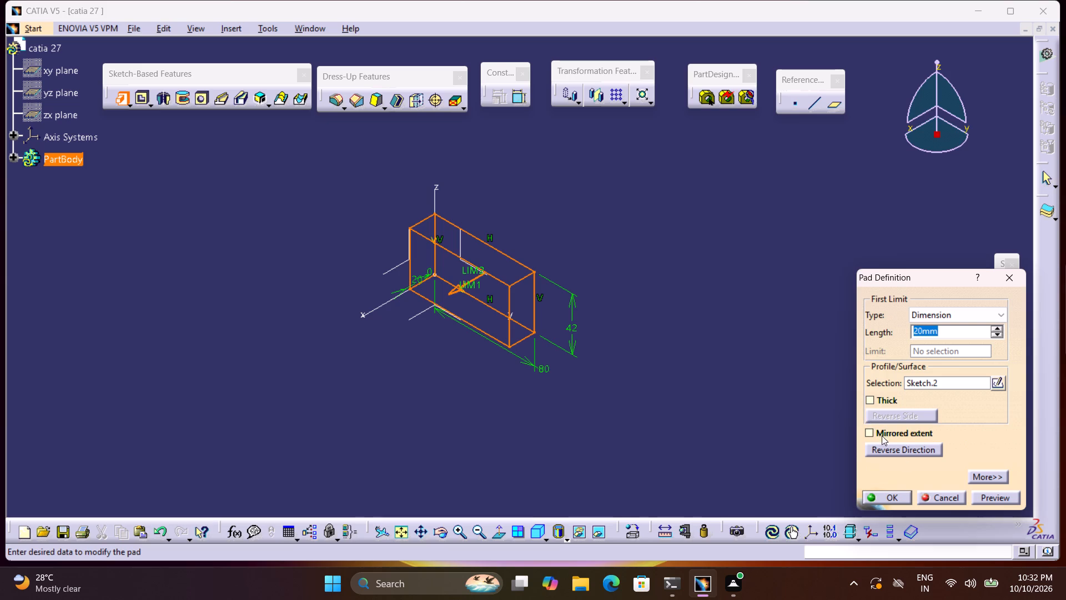
click(929, 492)
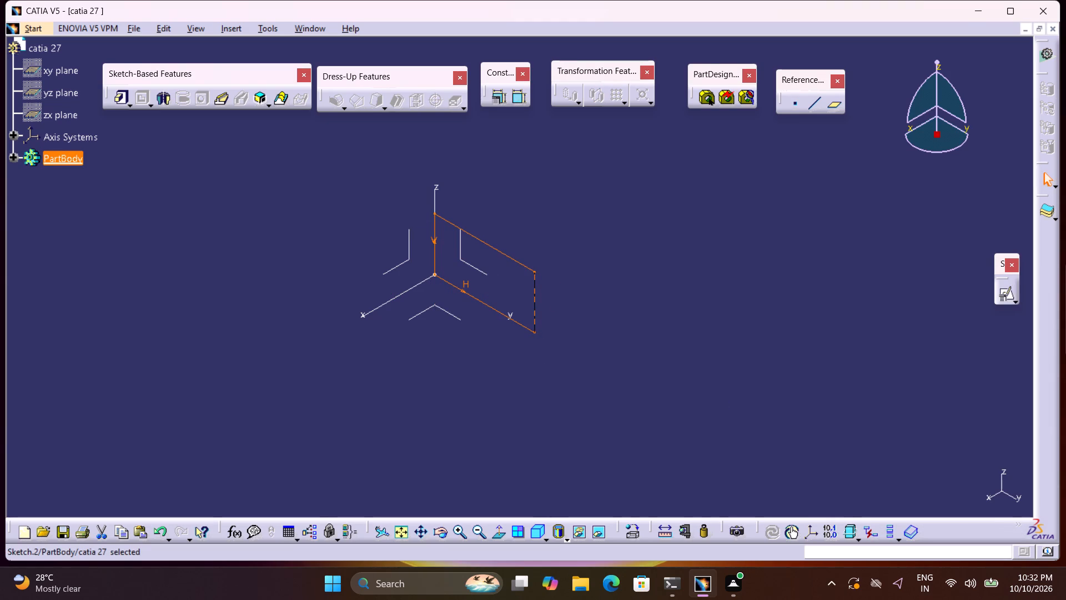
double_click(536, 287)
triple_click(593, 306)
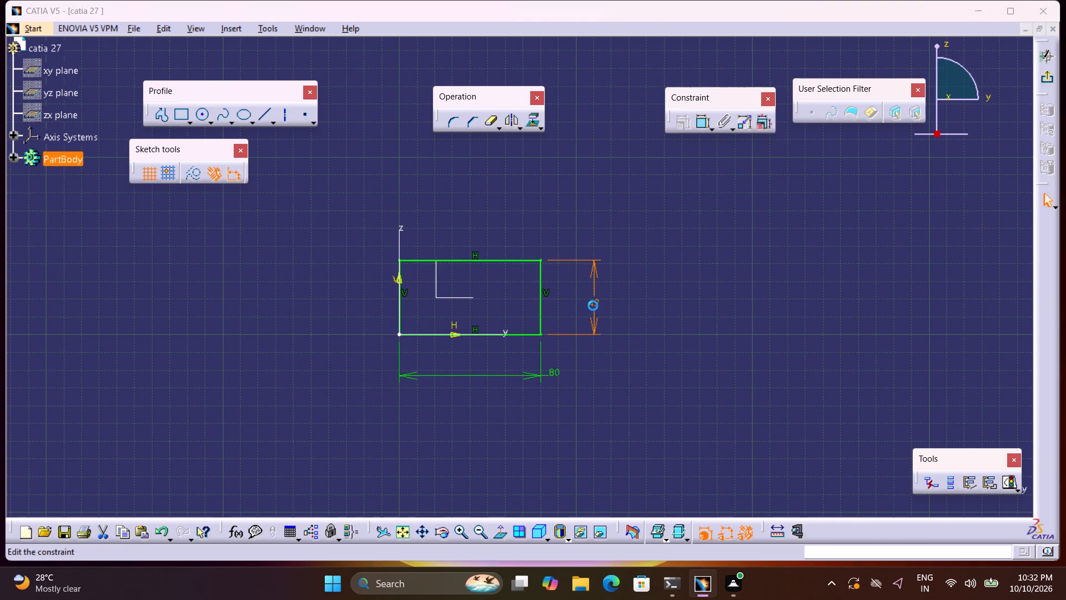
text(40)
key(Return)
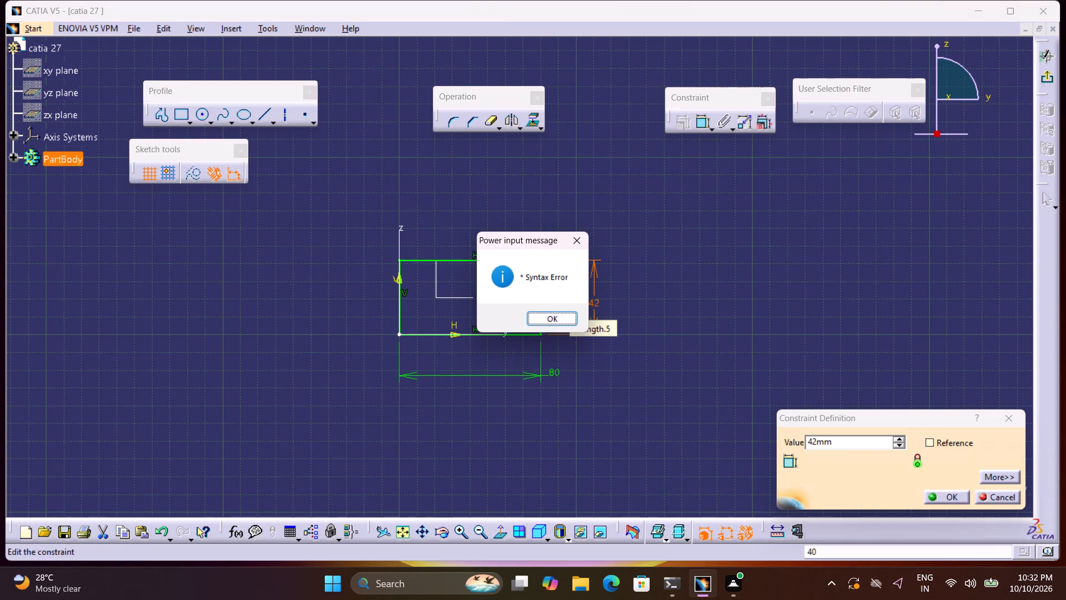
click(562, 314)
double_click(601, 306)
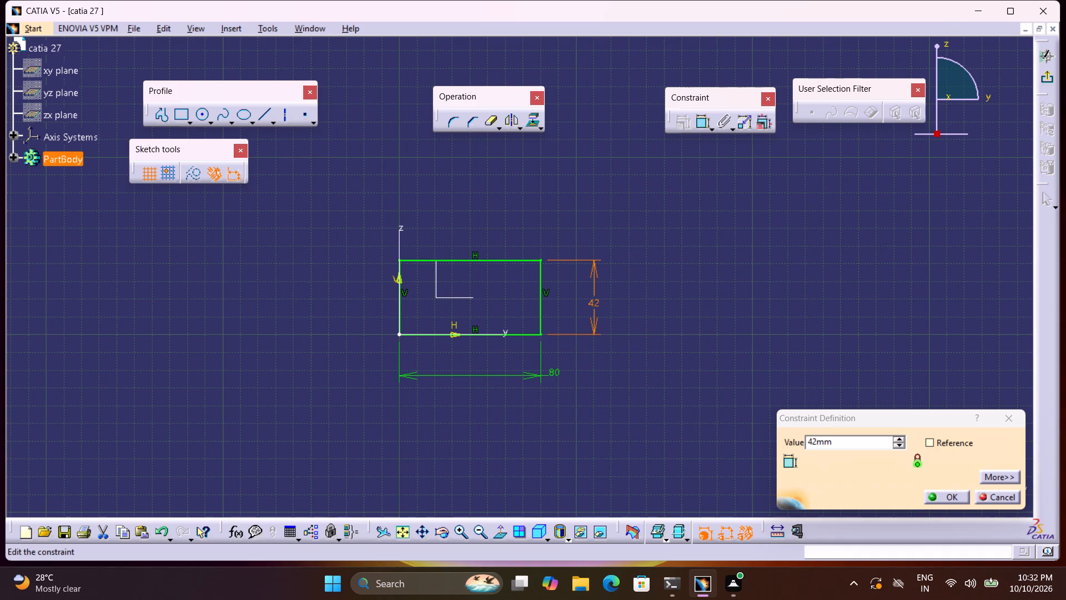
double_click(600, 305)
double_click(594, 302)
key(4)
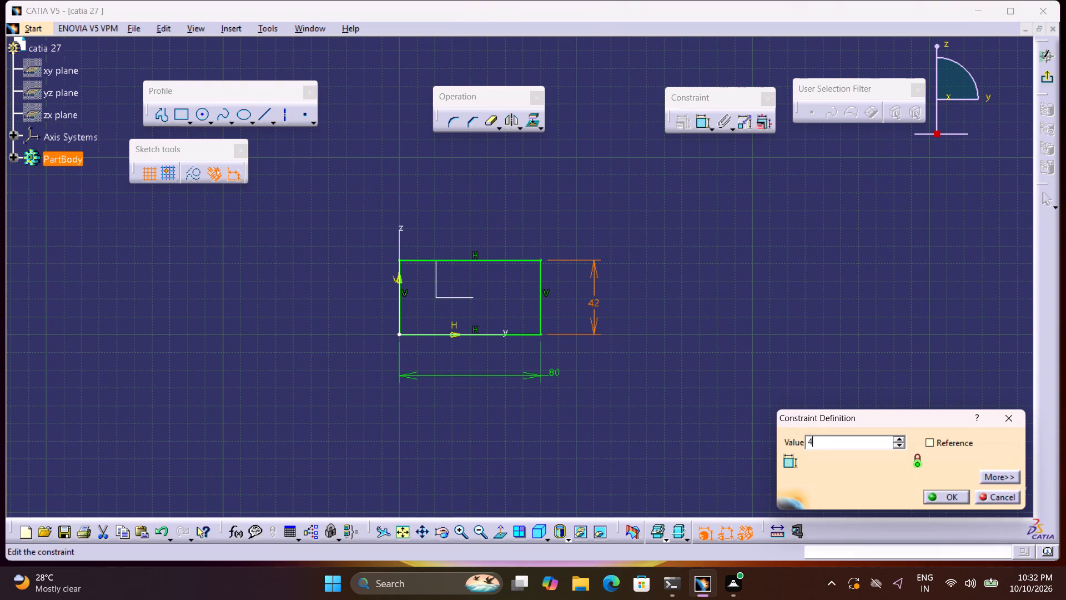
key(0)
key(Return)
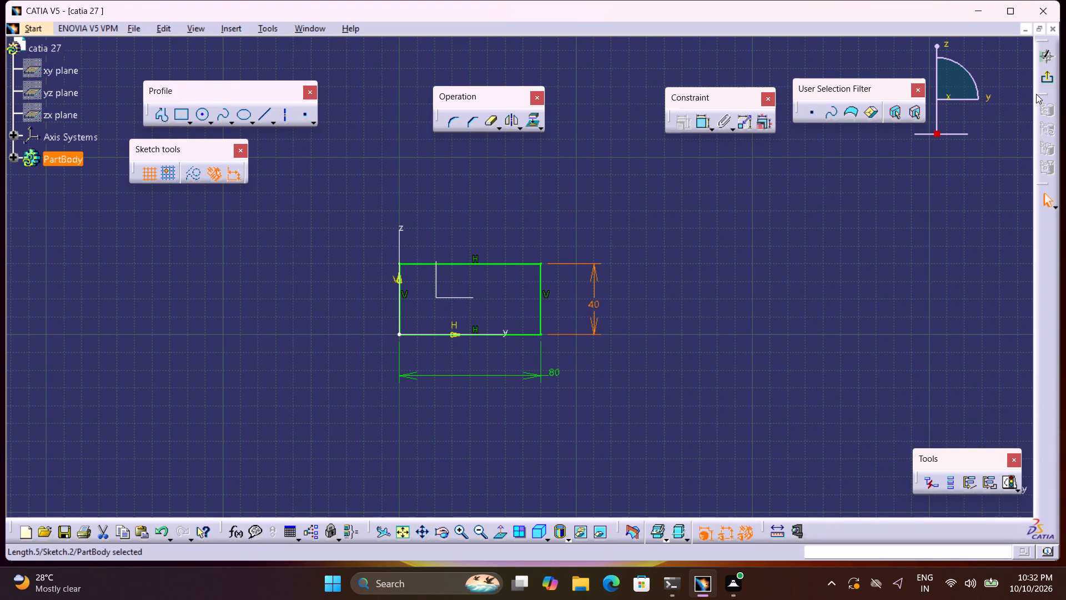
click(1042, 81)
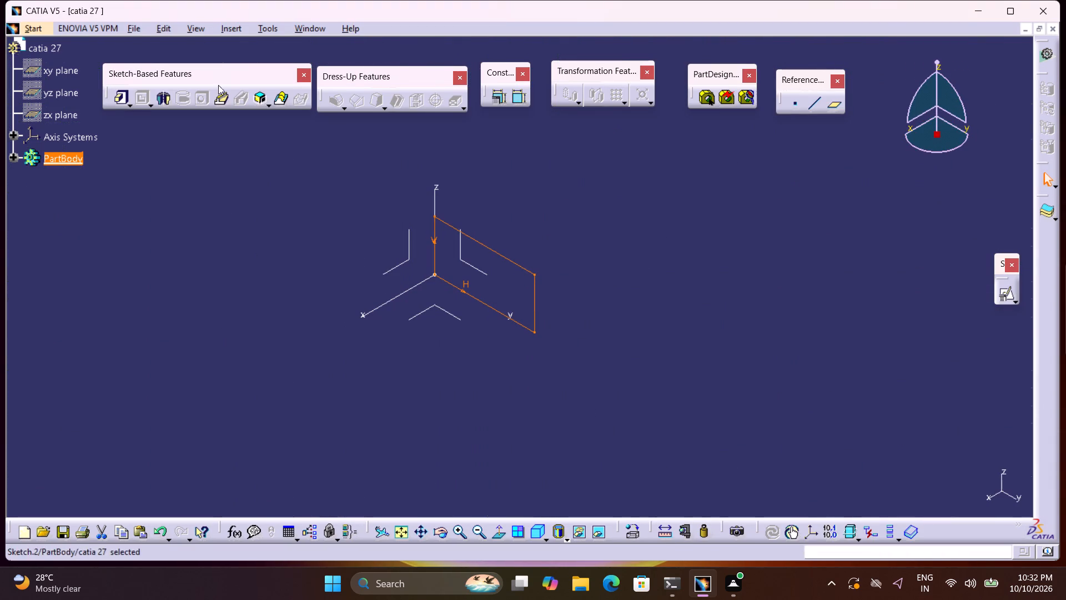
Pad the rectangle sketch with a length of 21 mm and mirrored extent.
click(116, 101)
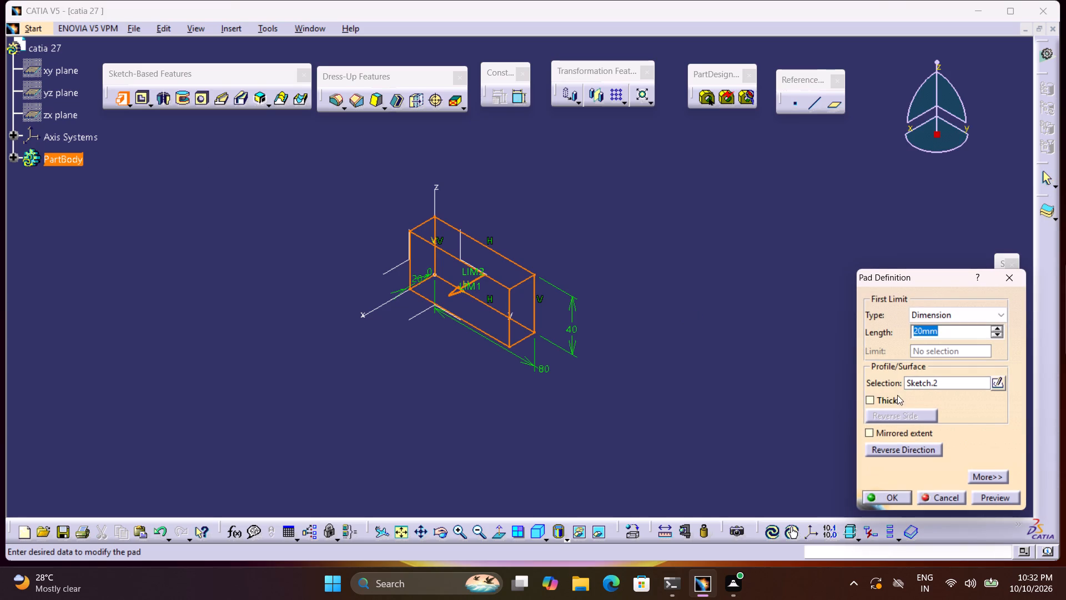
click(877, 430)
drag(949, 331, 854, 331)
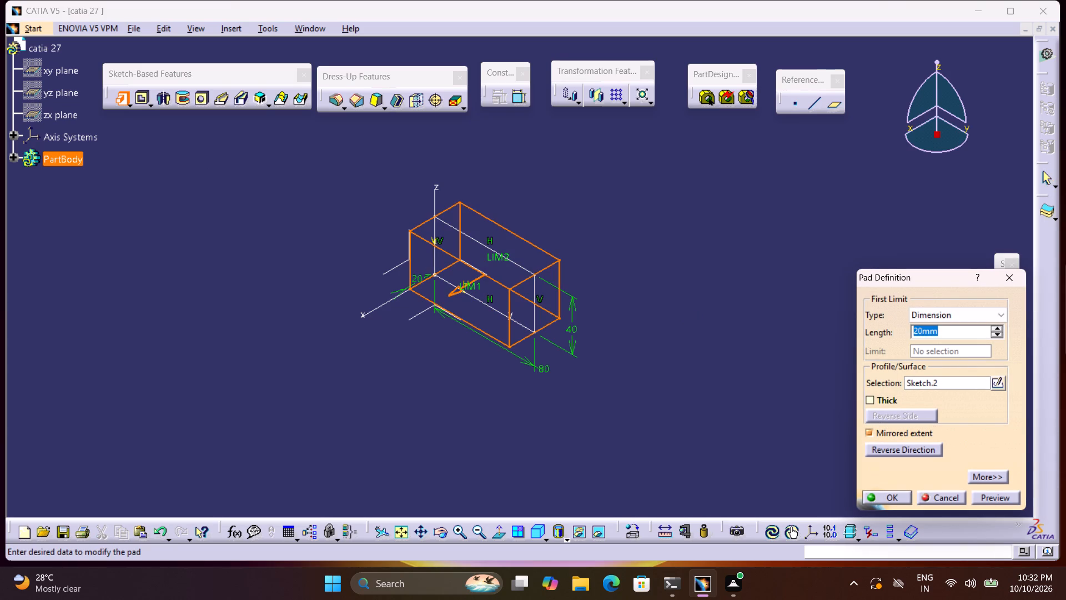
text(21)
key(Return)
click(730, 351)
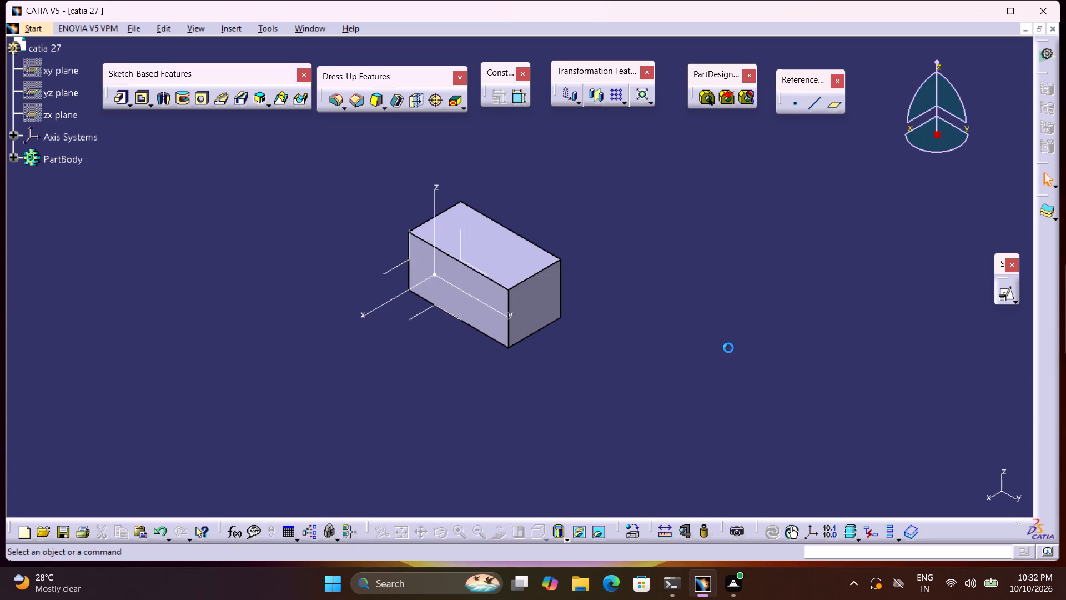
Start a positioned sketch on the block's large face toward positive X and project the face's outline into it.
middle_drag(705, 330, 730, 347)
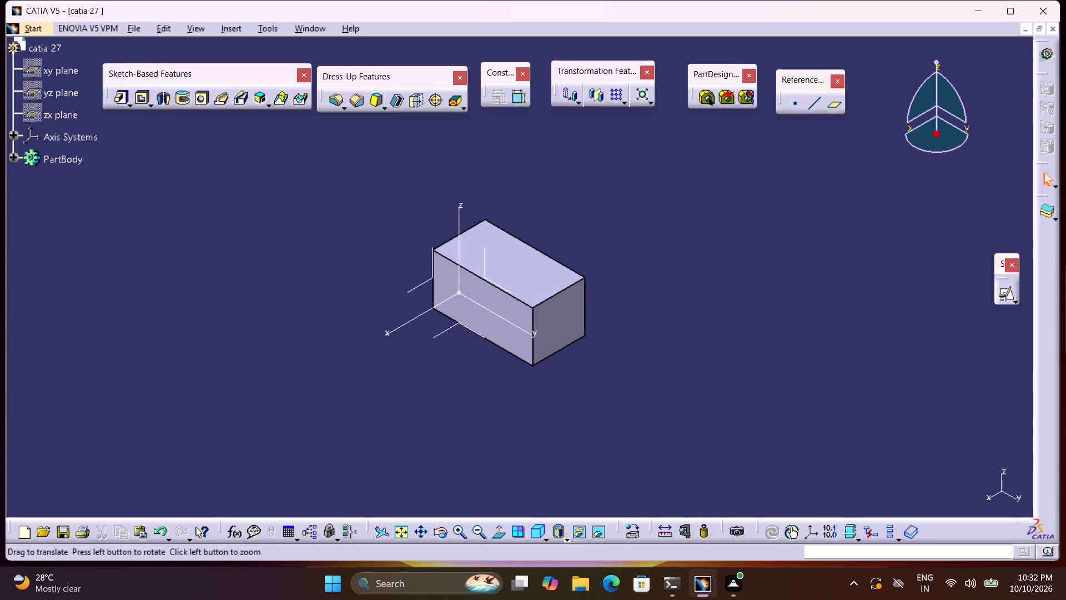
click(1005, 292)
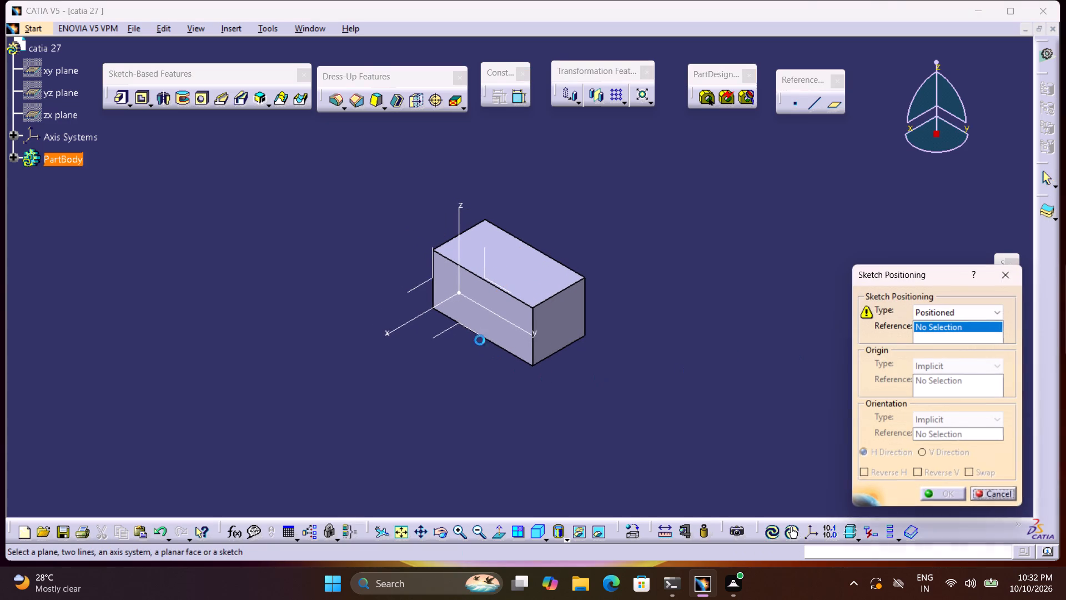
click(492, 333)
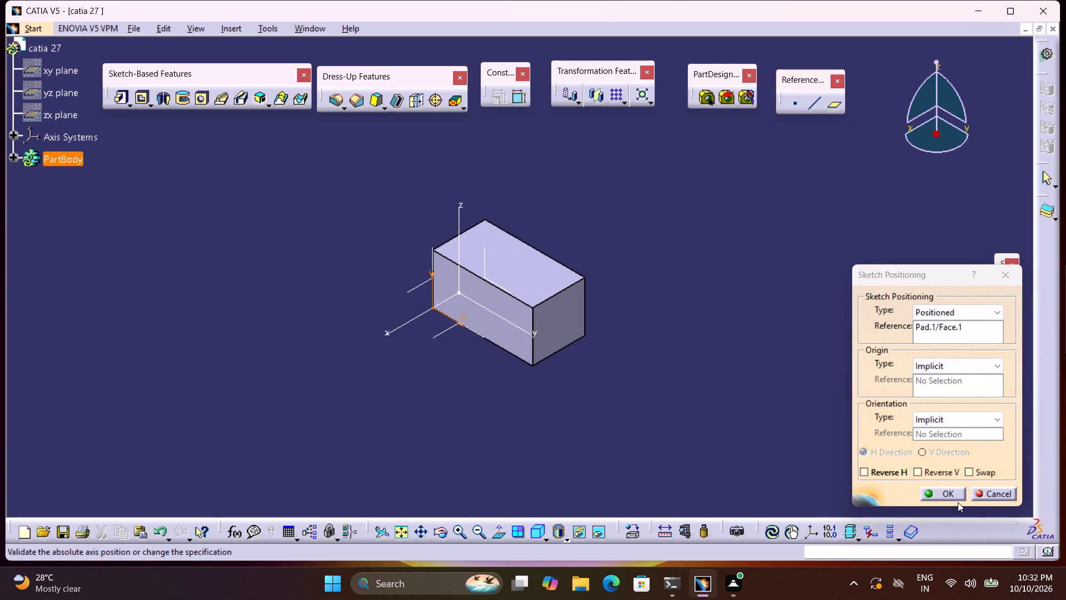
click(954, 497)
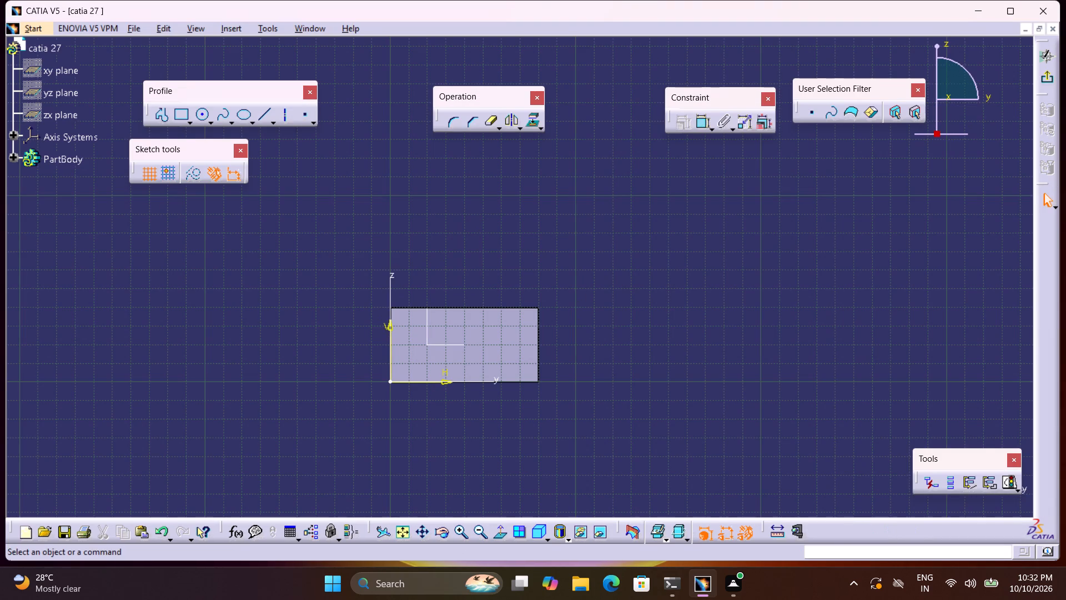
middle_drag(606, 436, 628, 434)
right_click(633, 451)
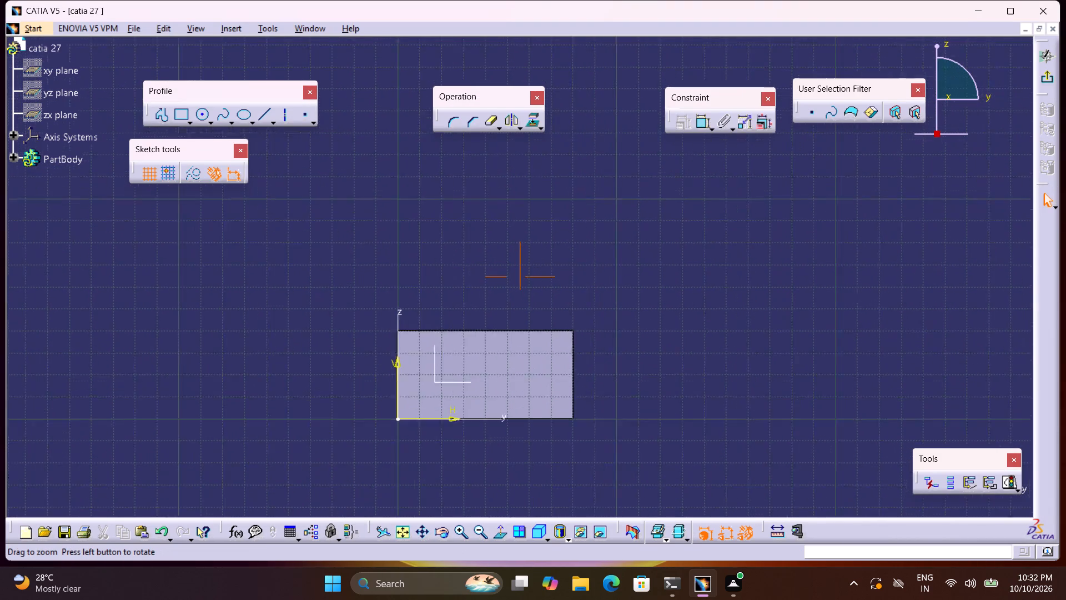
middle_drag(628, 434, 625, 392)
middle_drag(652, 351, 660, 313)
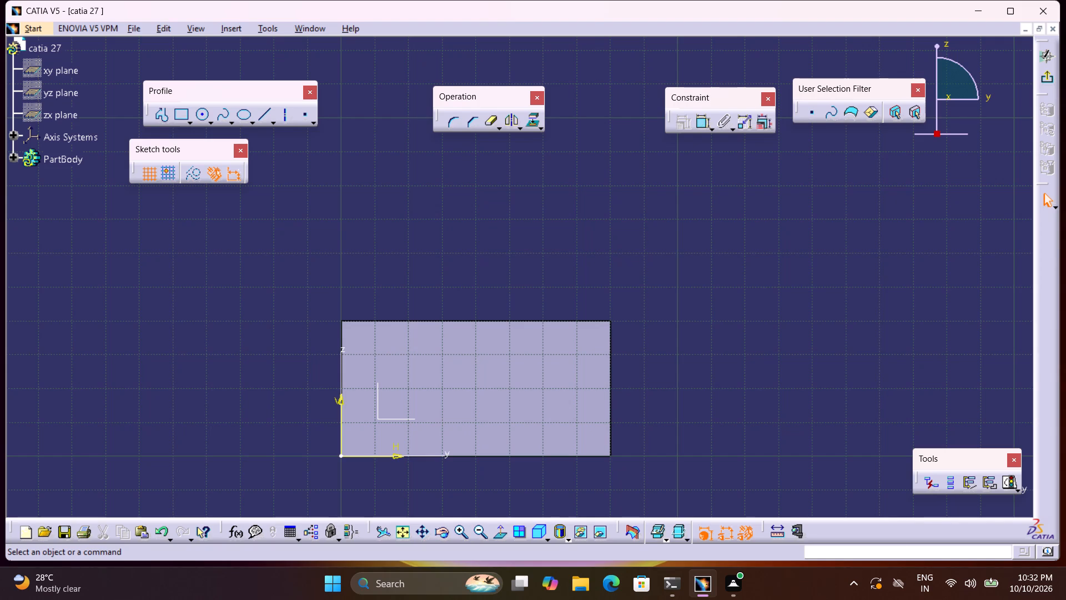
scroll(946, 599, up, 1)
click(536, 121)
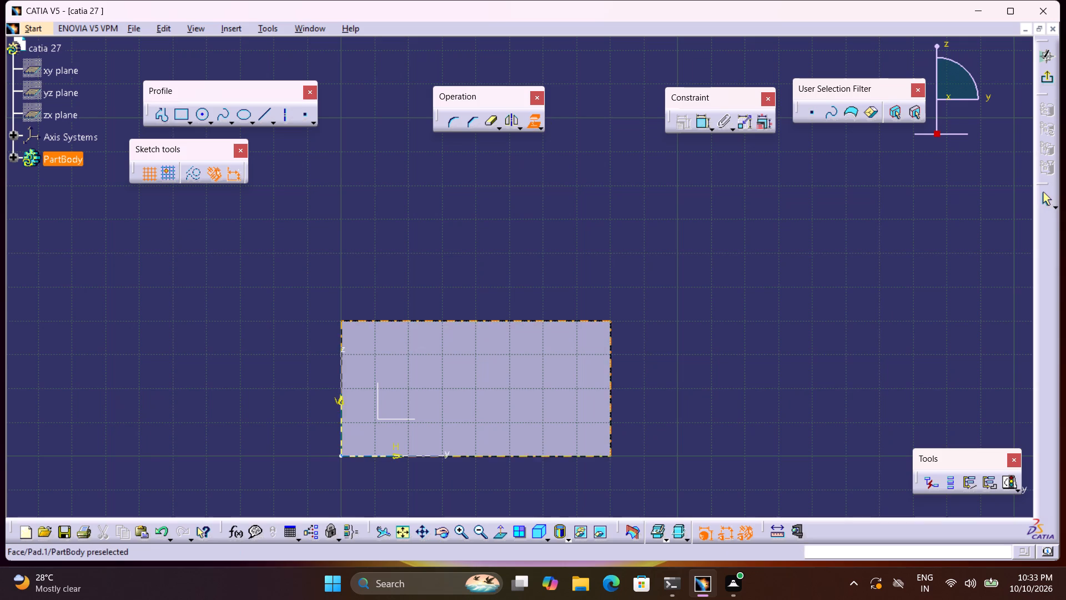
click(541, 354)
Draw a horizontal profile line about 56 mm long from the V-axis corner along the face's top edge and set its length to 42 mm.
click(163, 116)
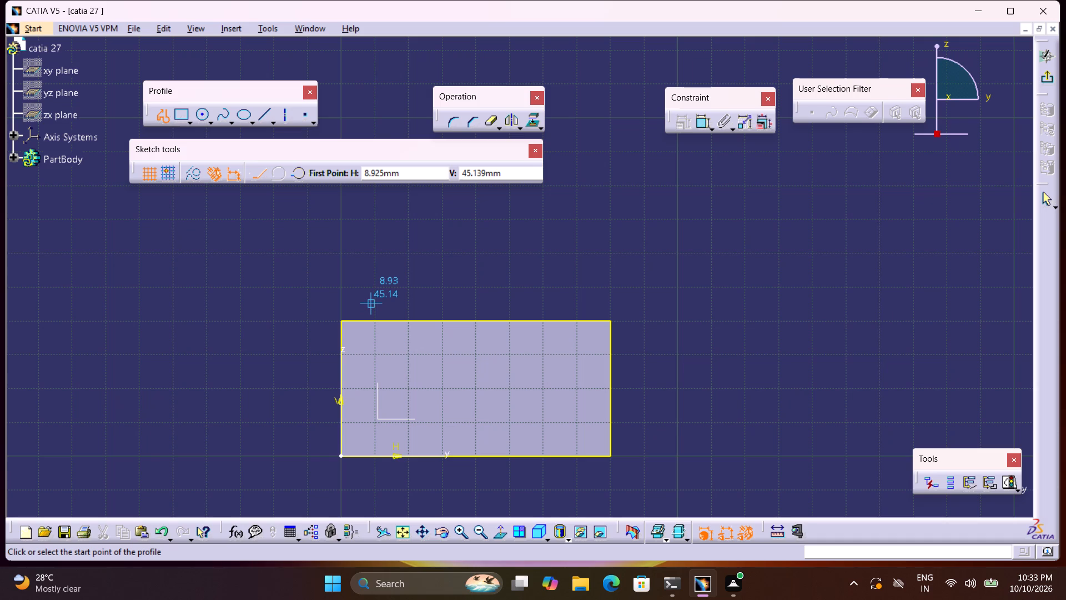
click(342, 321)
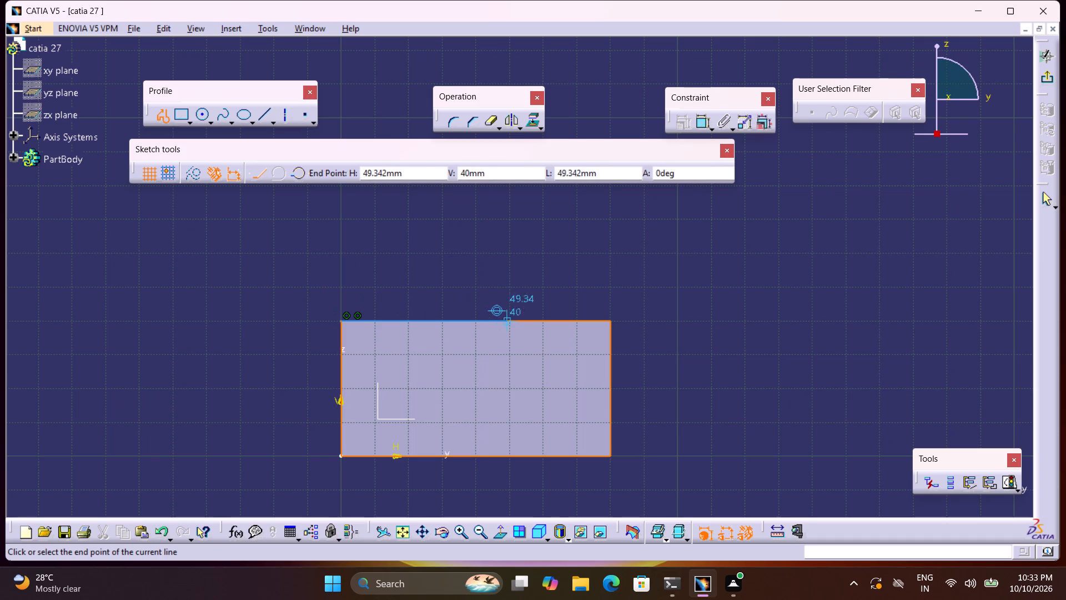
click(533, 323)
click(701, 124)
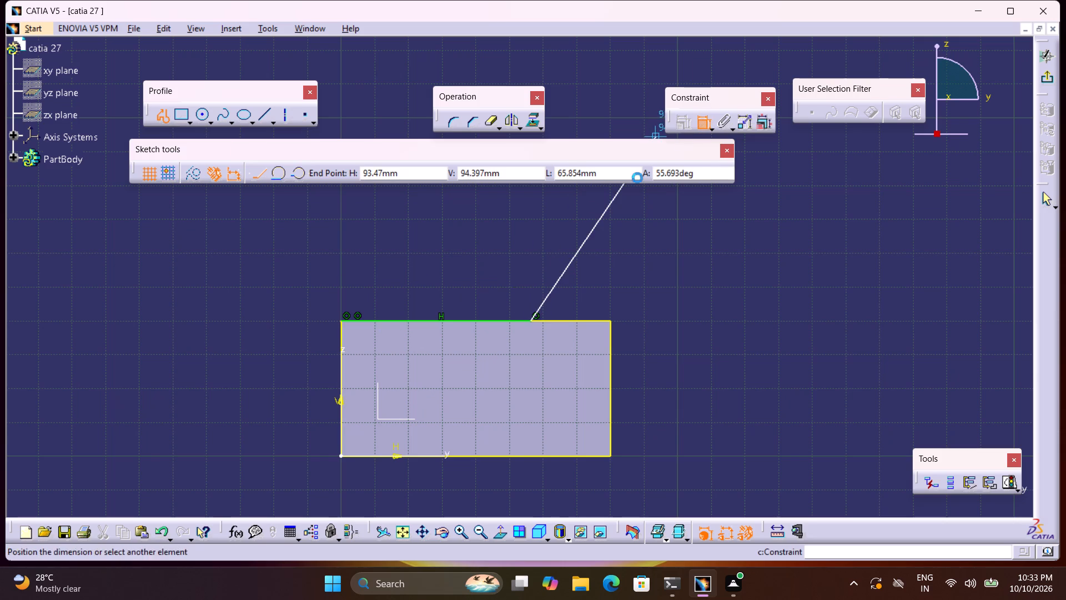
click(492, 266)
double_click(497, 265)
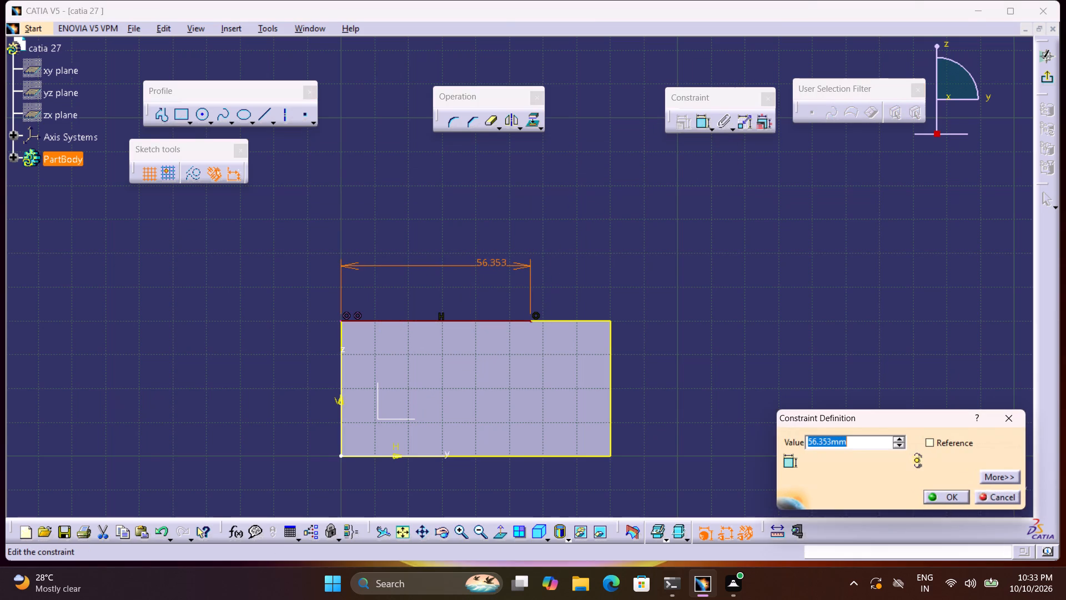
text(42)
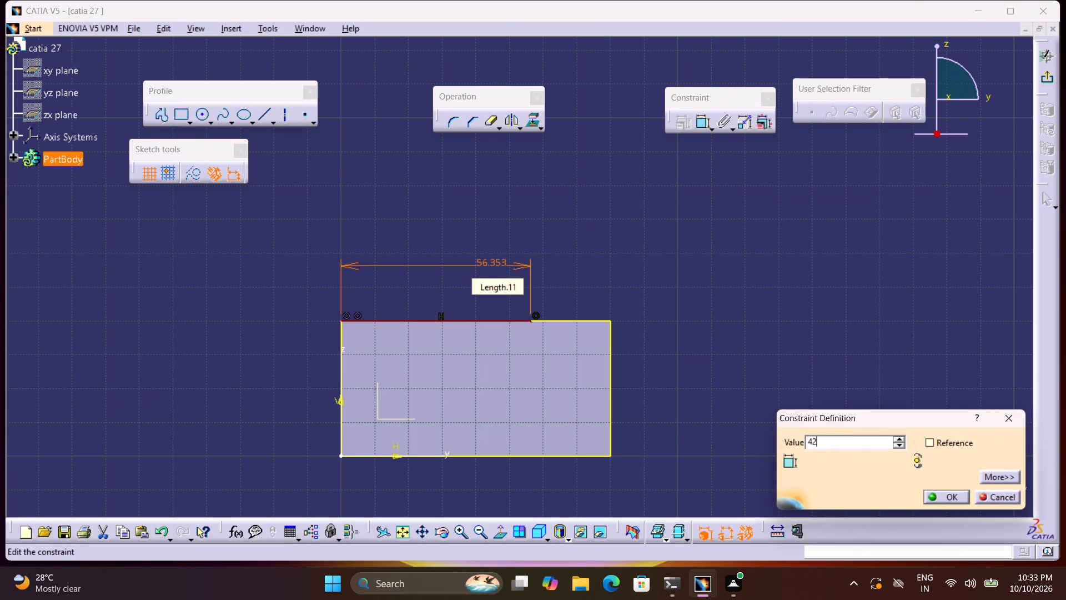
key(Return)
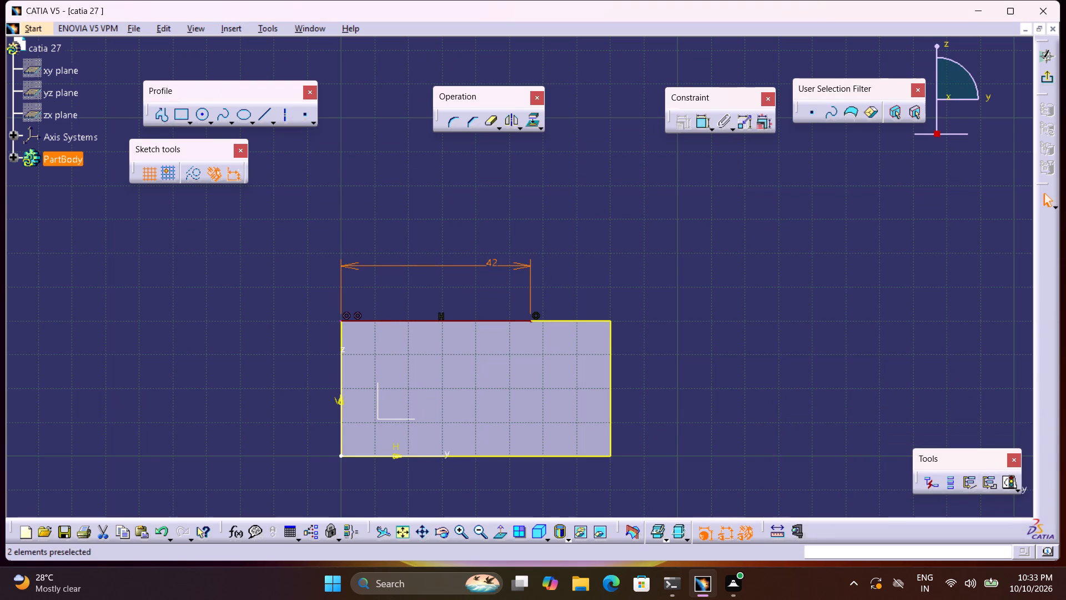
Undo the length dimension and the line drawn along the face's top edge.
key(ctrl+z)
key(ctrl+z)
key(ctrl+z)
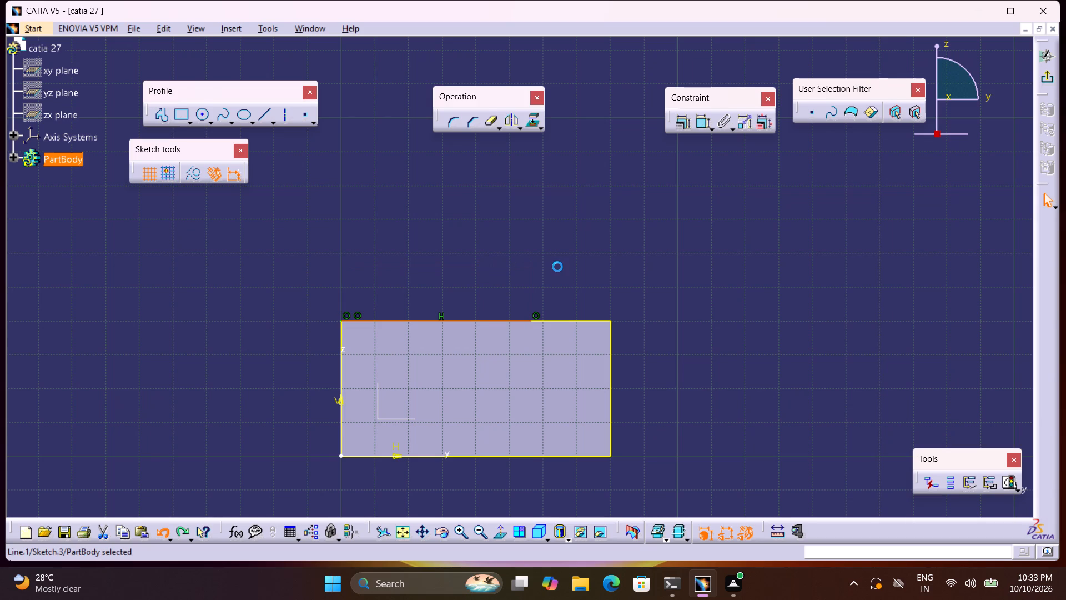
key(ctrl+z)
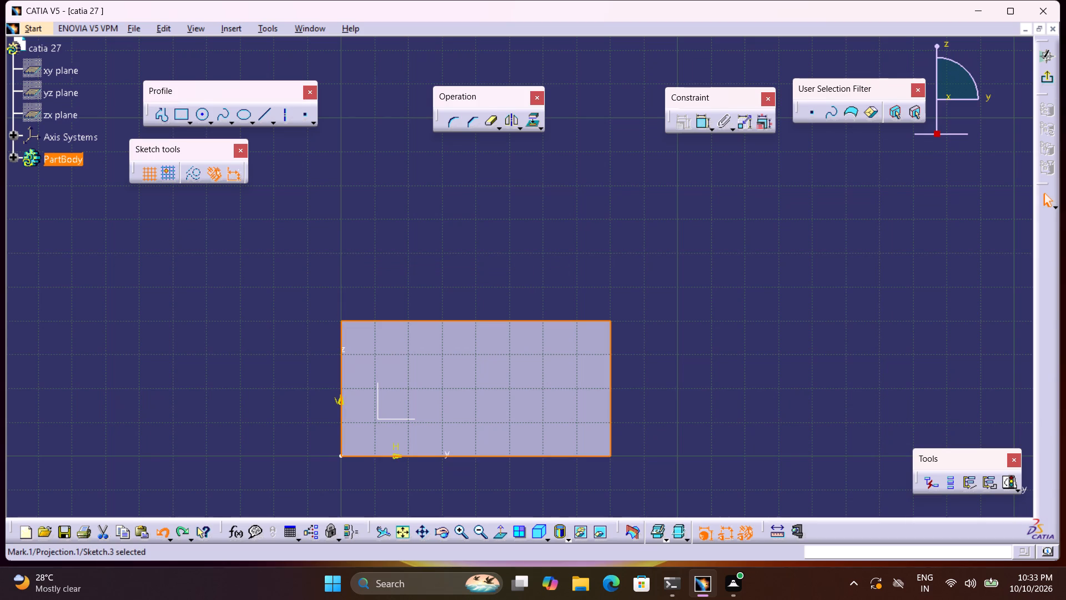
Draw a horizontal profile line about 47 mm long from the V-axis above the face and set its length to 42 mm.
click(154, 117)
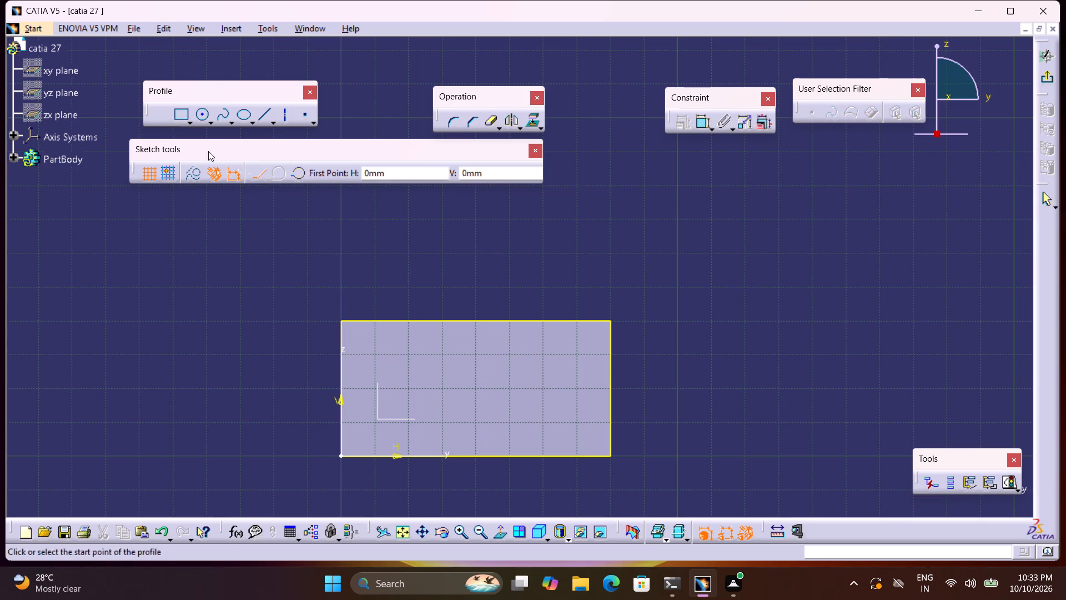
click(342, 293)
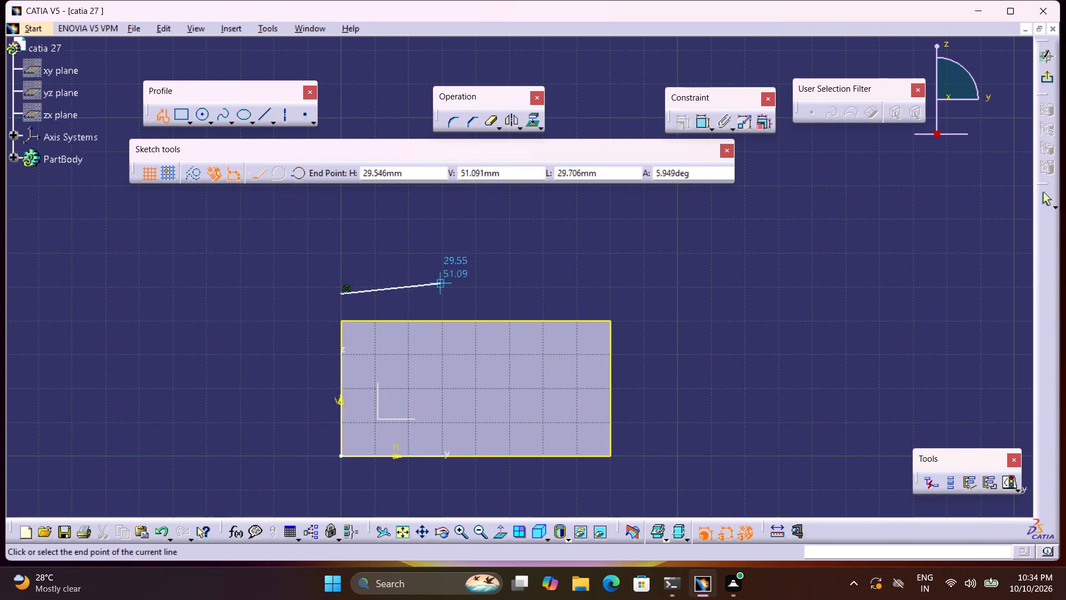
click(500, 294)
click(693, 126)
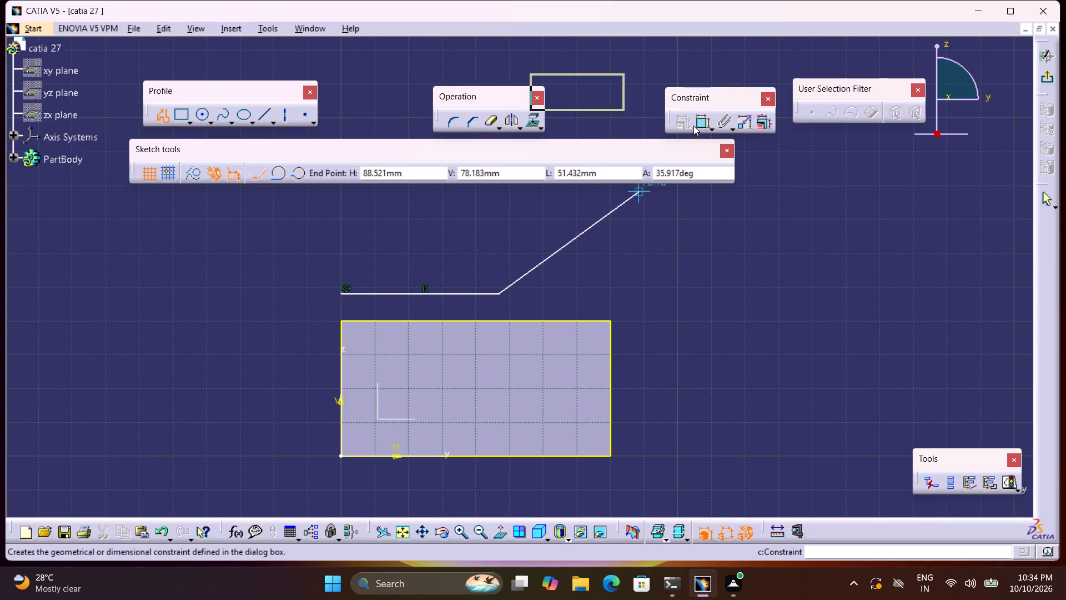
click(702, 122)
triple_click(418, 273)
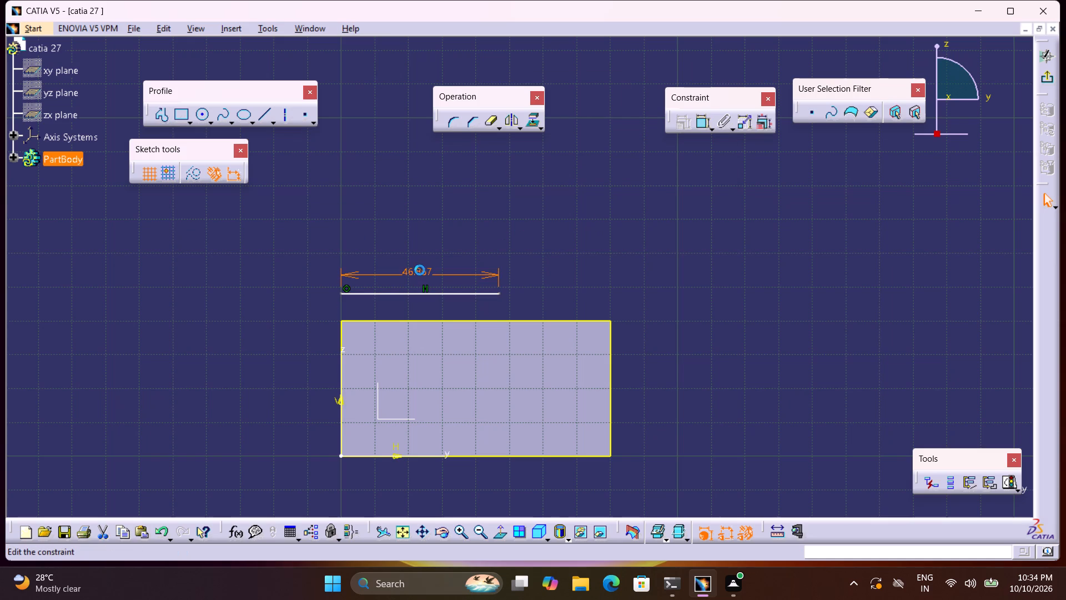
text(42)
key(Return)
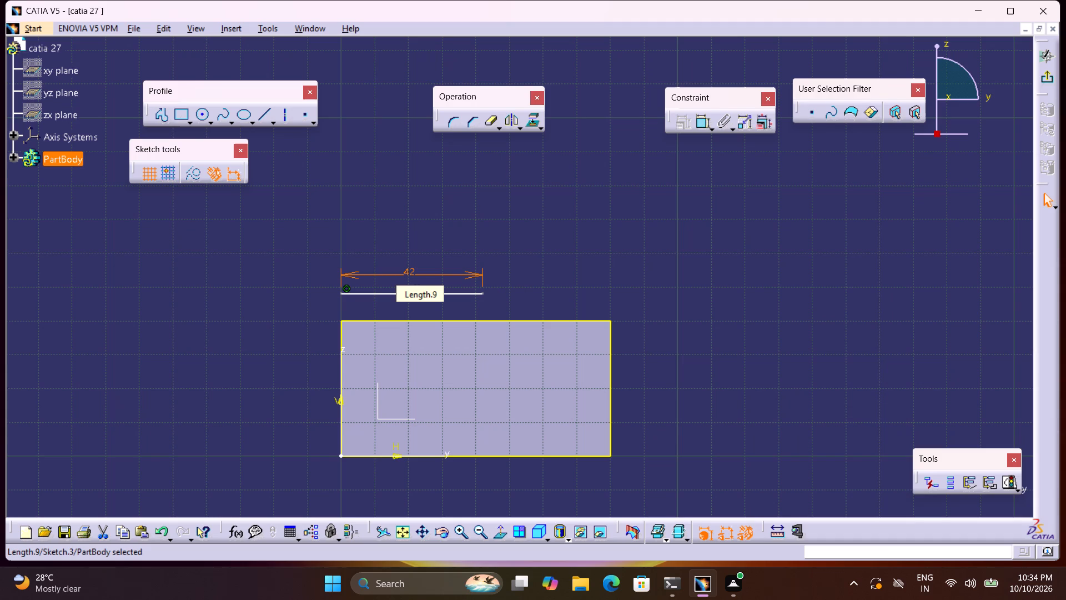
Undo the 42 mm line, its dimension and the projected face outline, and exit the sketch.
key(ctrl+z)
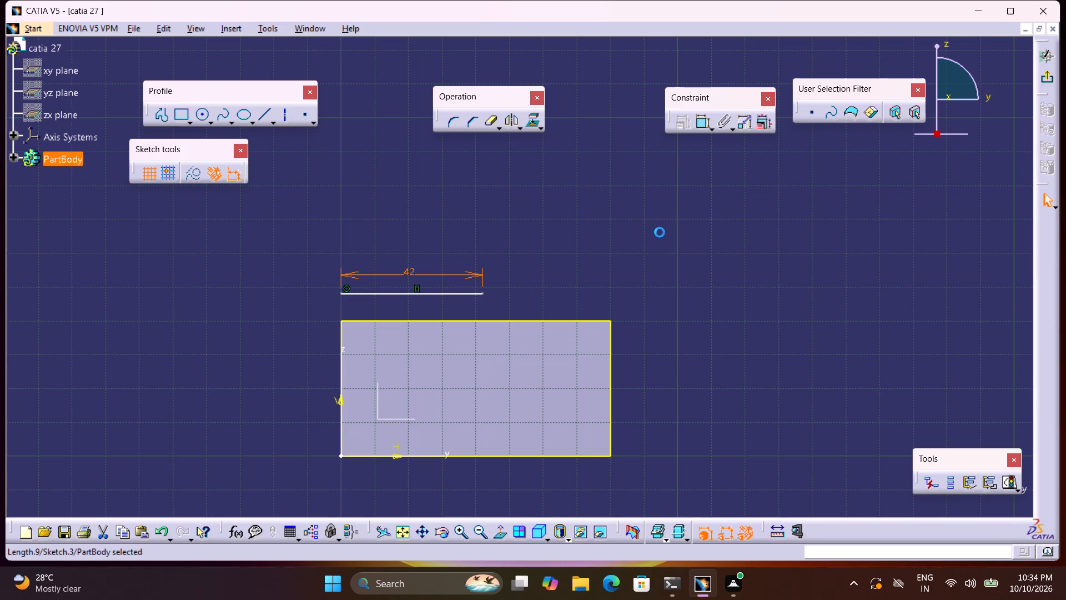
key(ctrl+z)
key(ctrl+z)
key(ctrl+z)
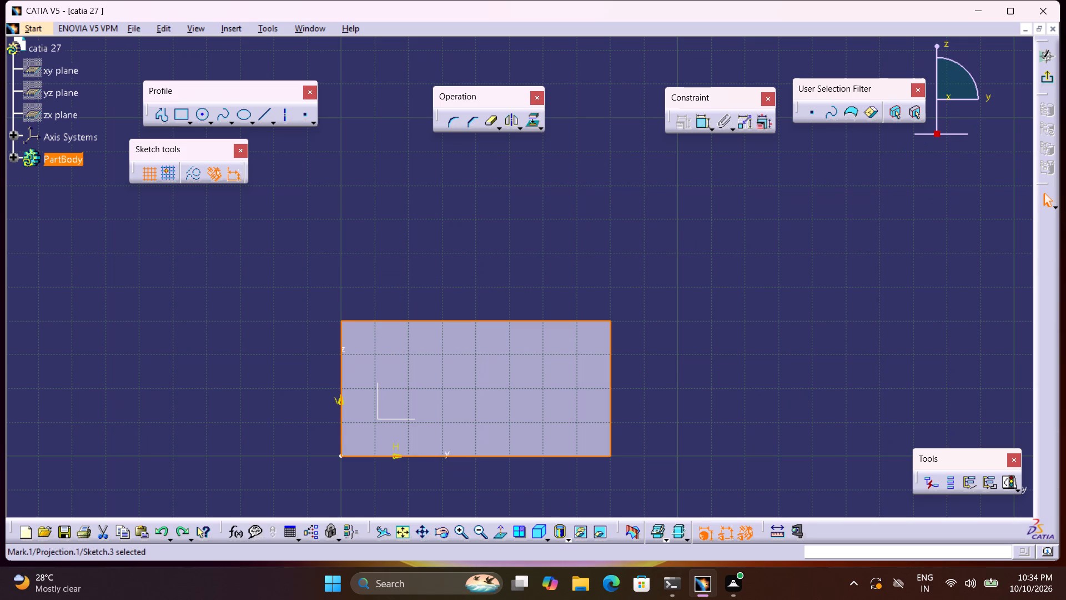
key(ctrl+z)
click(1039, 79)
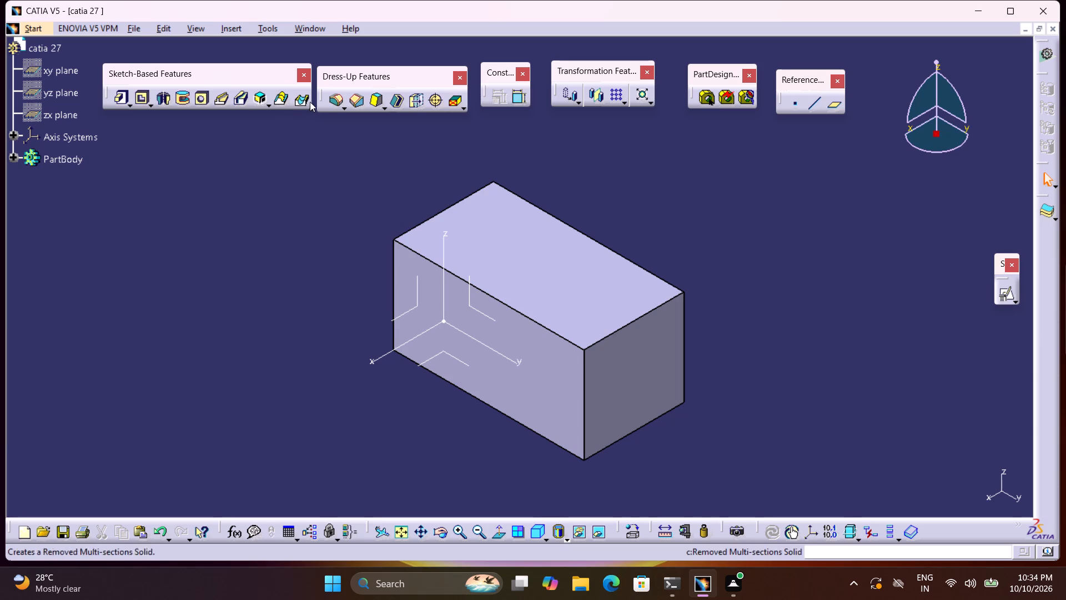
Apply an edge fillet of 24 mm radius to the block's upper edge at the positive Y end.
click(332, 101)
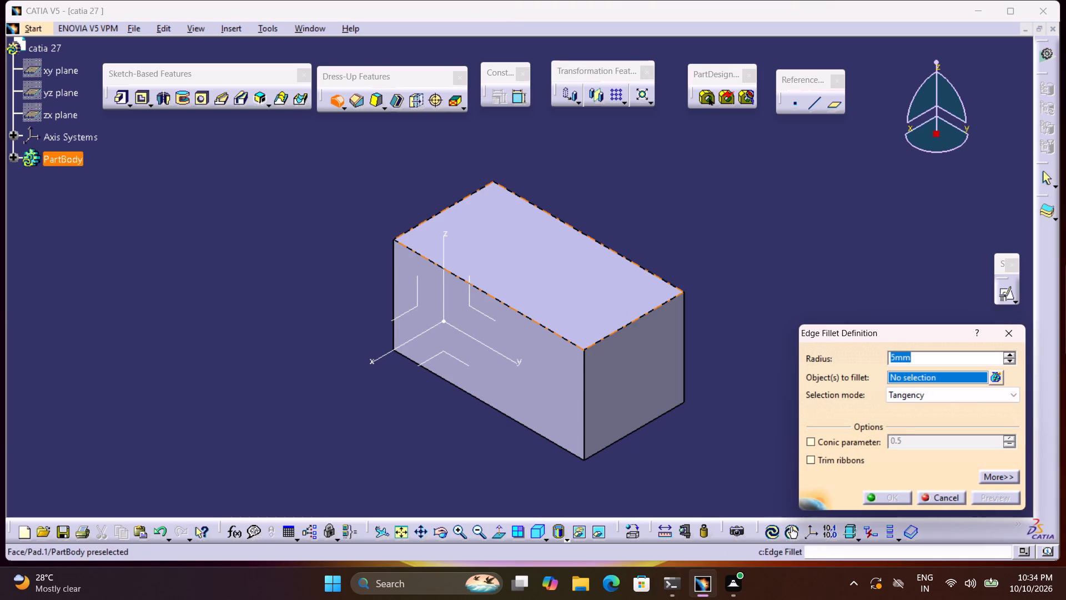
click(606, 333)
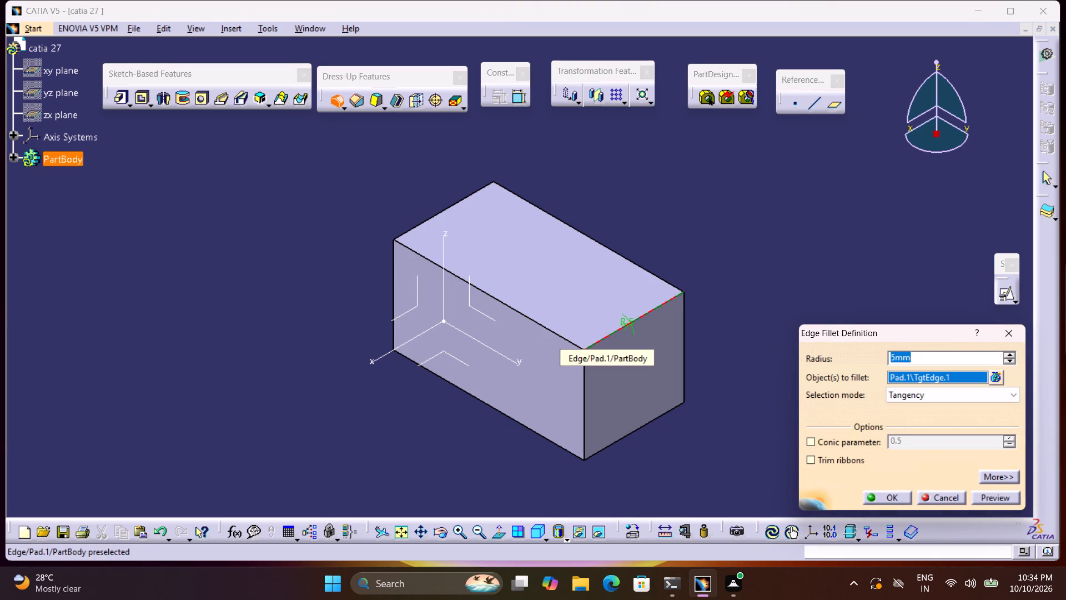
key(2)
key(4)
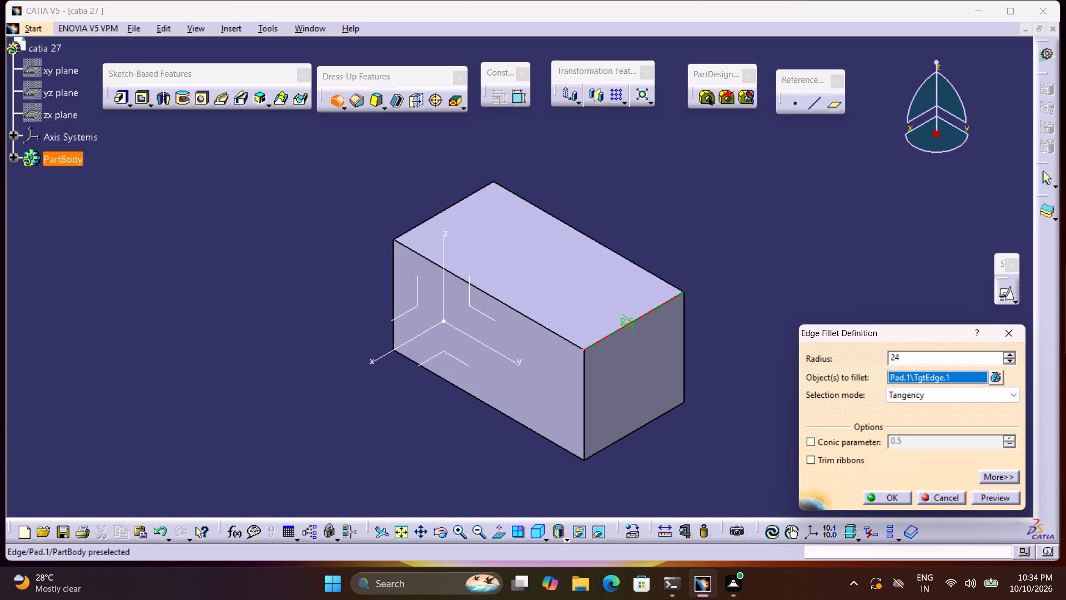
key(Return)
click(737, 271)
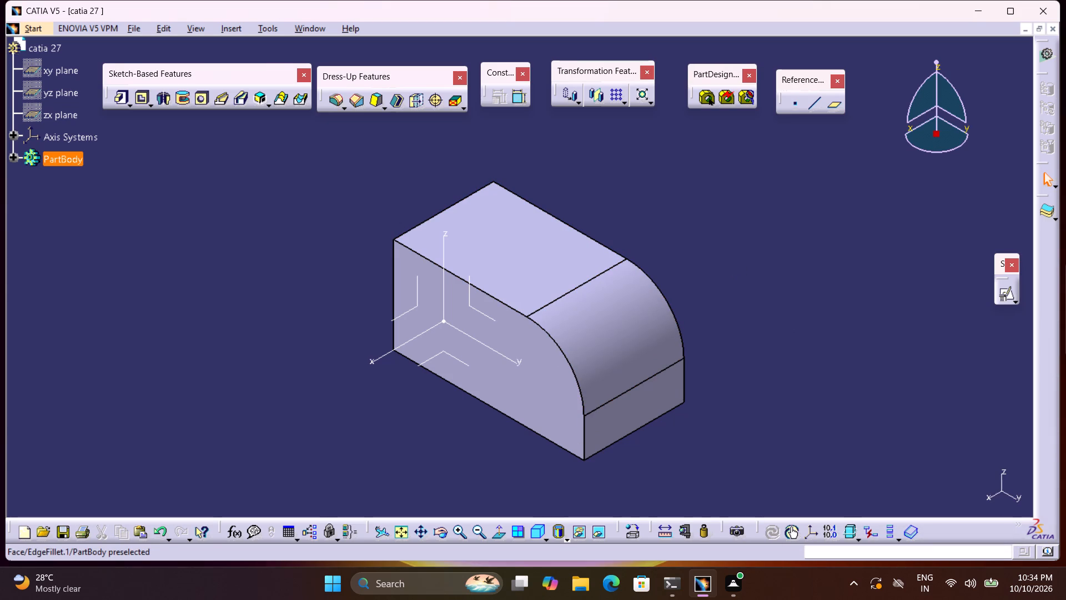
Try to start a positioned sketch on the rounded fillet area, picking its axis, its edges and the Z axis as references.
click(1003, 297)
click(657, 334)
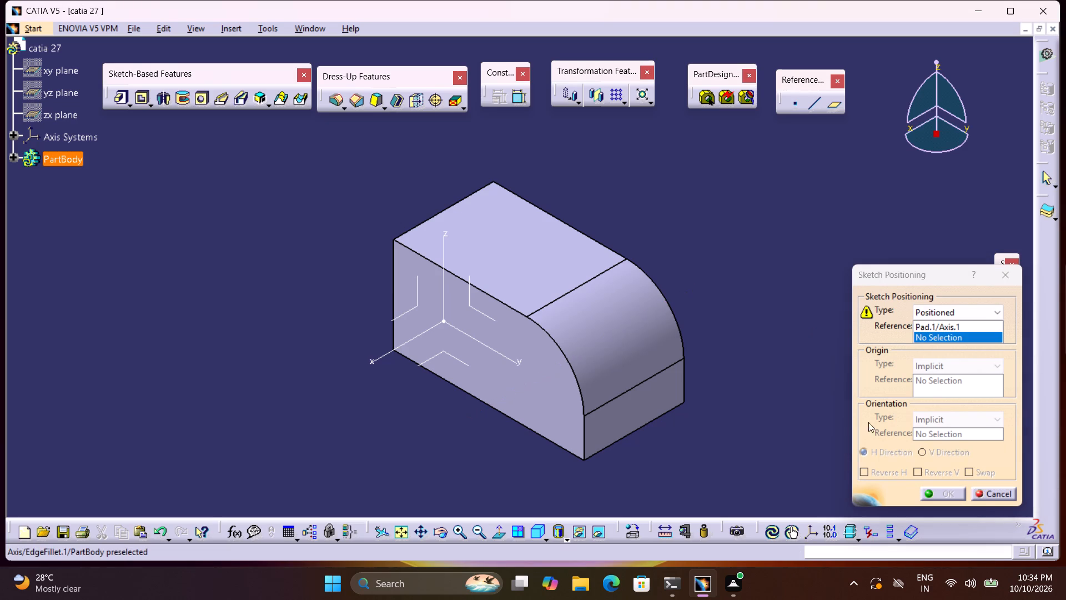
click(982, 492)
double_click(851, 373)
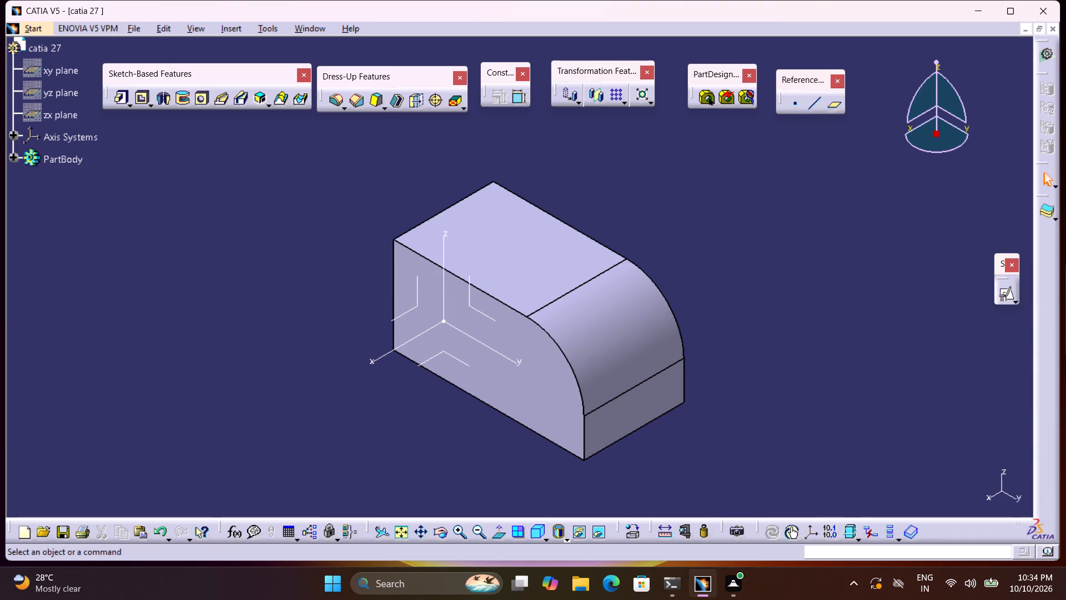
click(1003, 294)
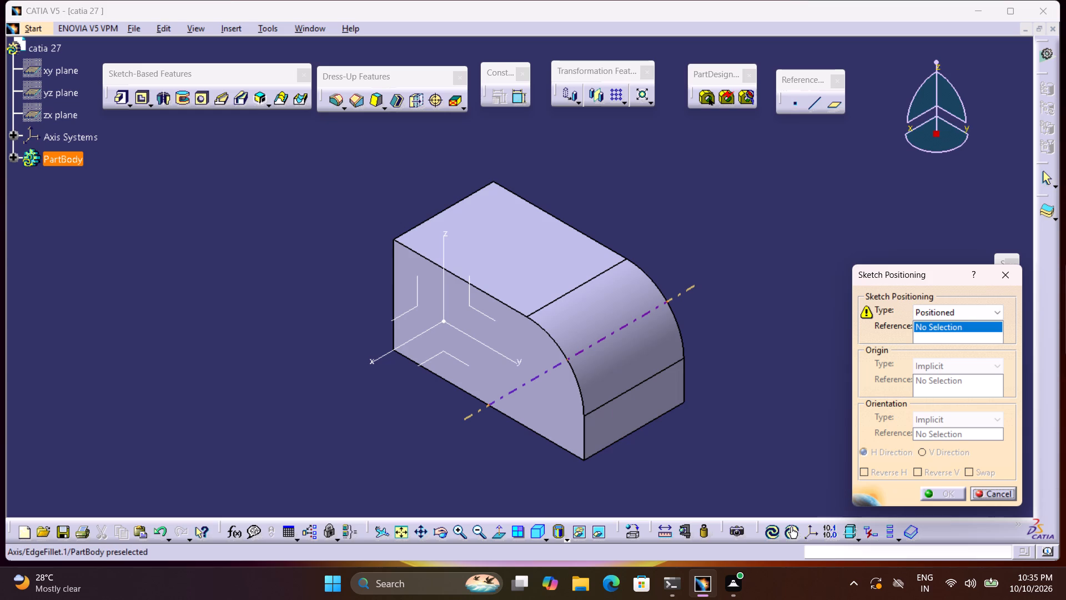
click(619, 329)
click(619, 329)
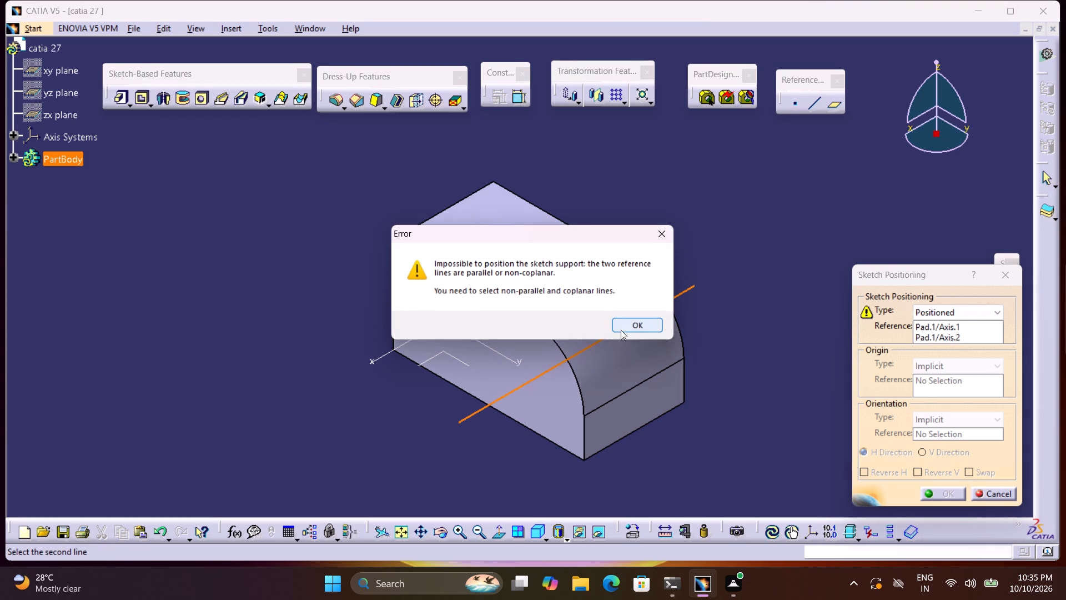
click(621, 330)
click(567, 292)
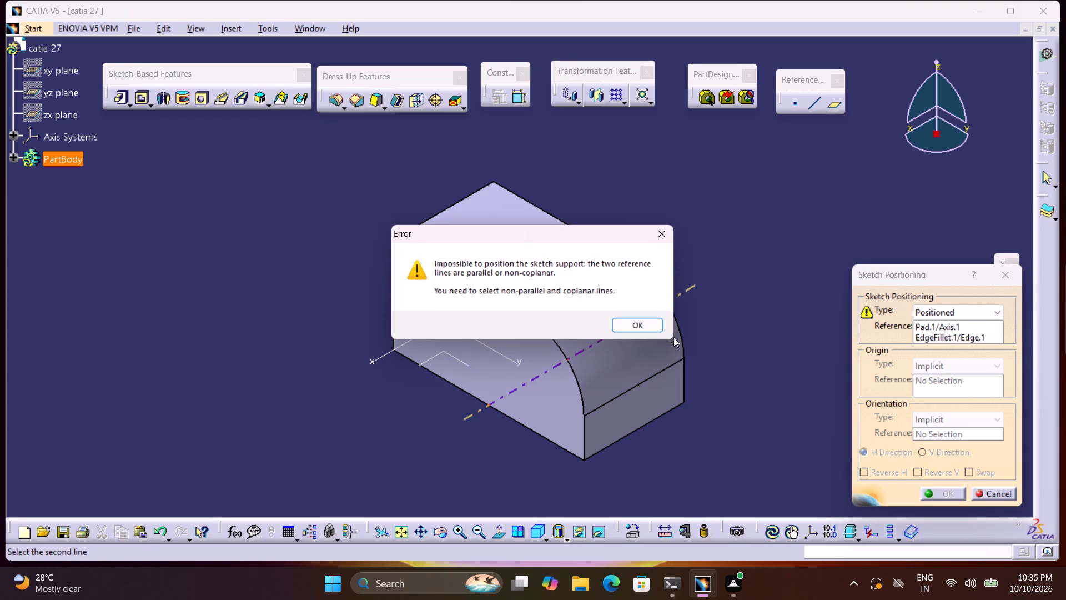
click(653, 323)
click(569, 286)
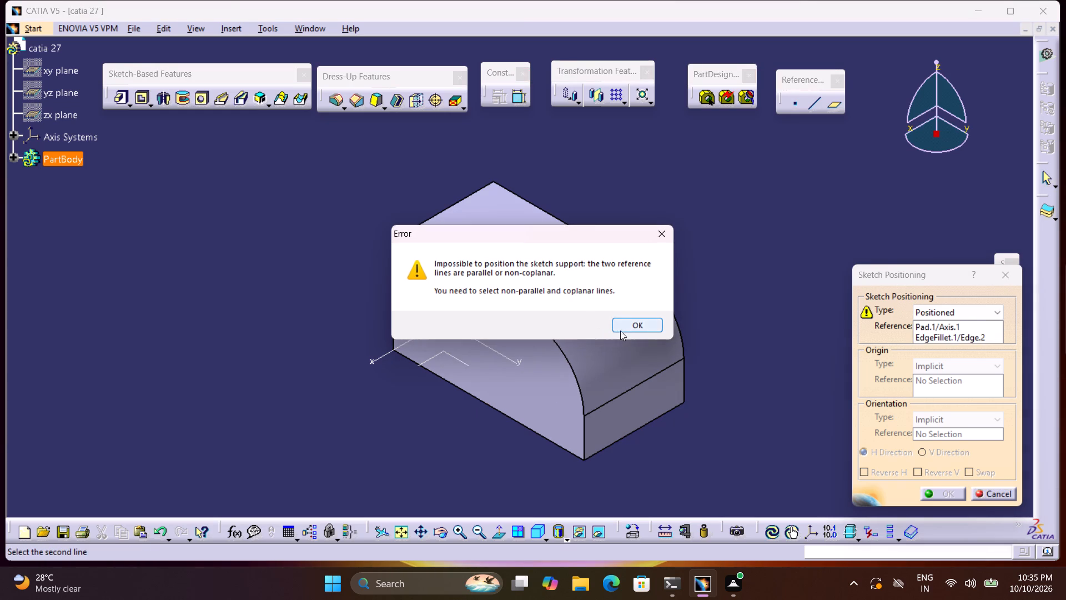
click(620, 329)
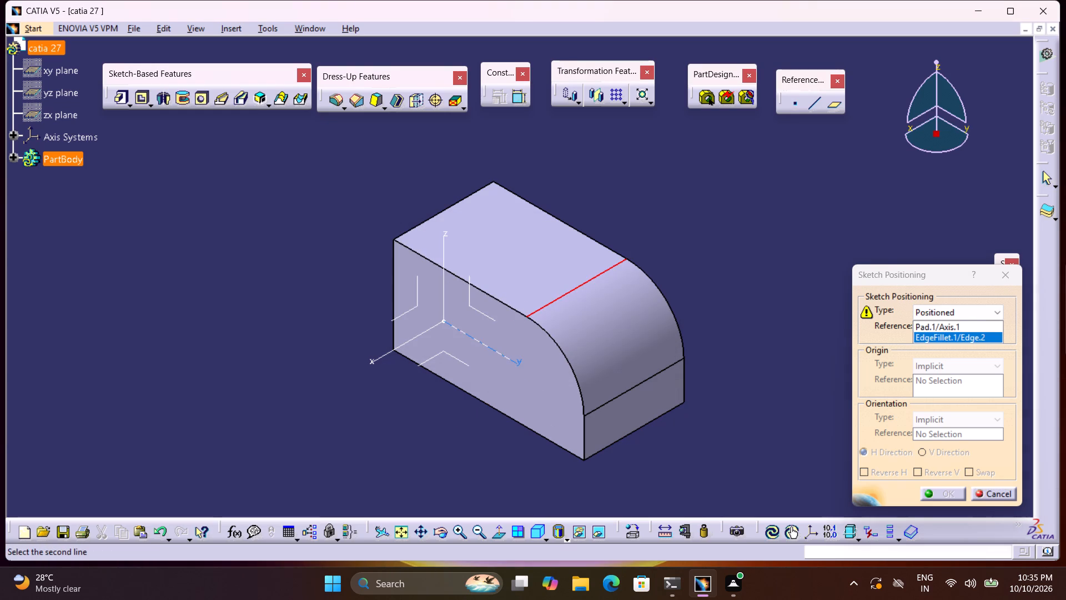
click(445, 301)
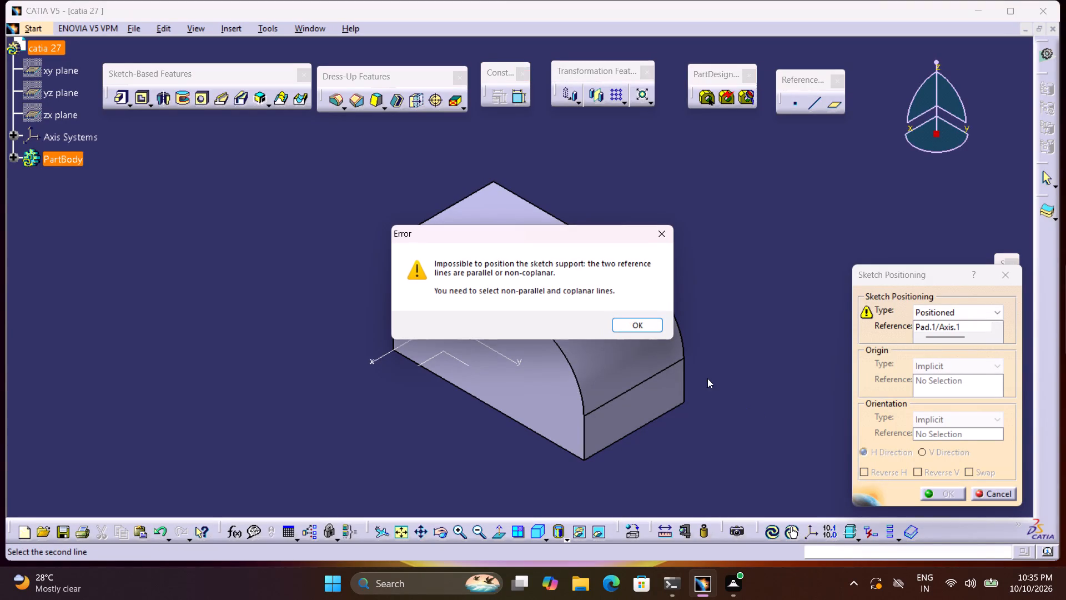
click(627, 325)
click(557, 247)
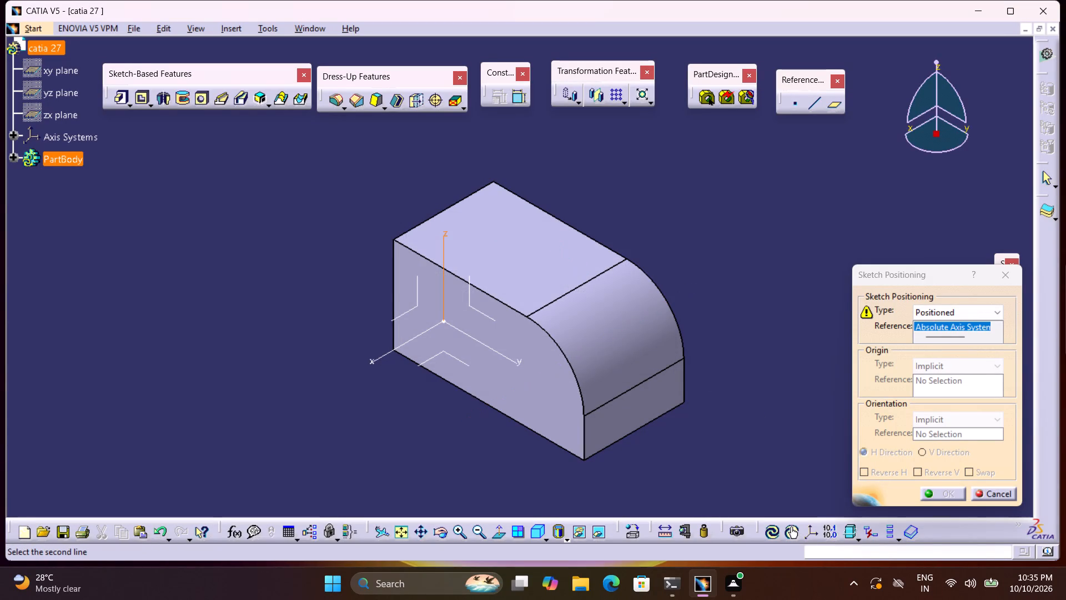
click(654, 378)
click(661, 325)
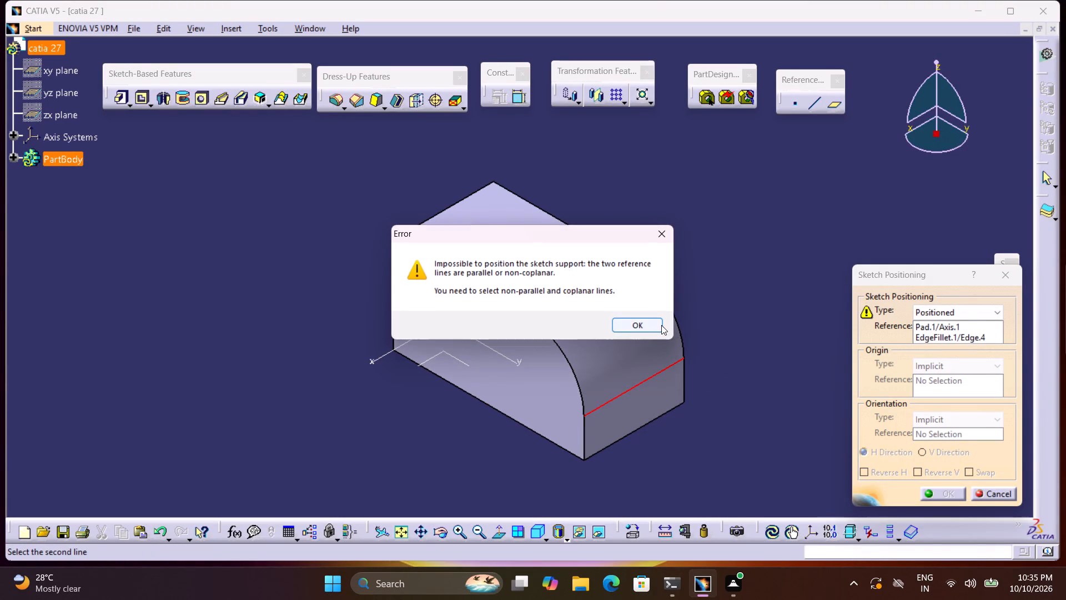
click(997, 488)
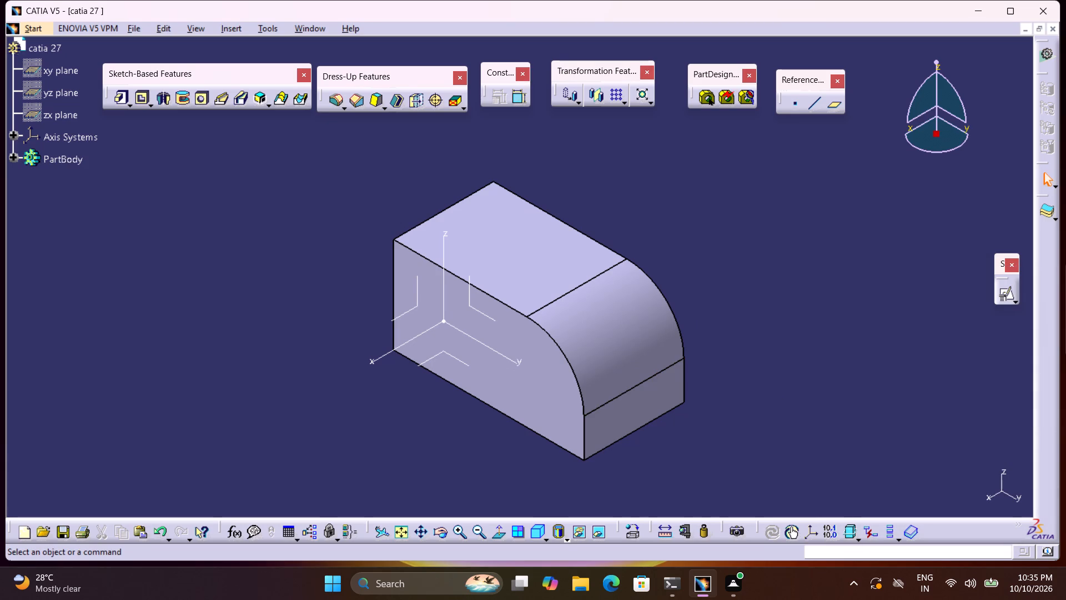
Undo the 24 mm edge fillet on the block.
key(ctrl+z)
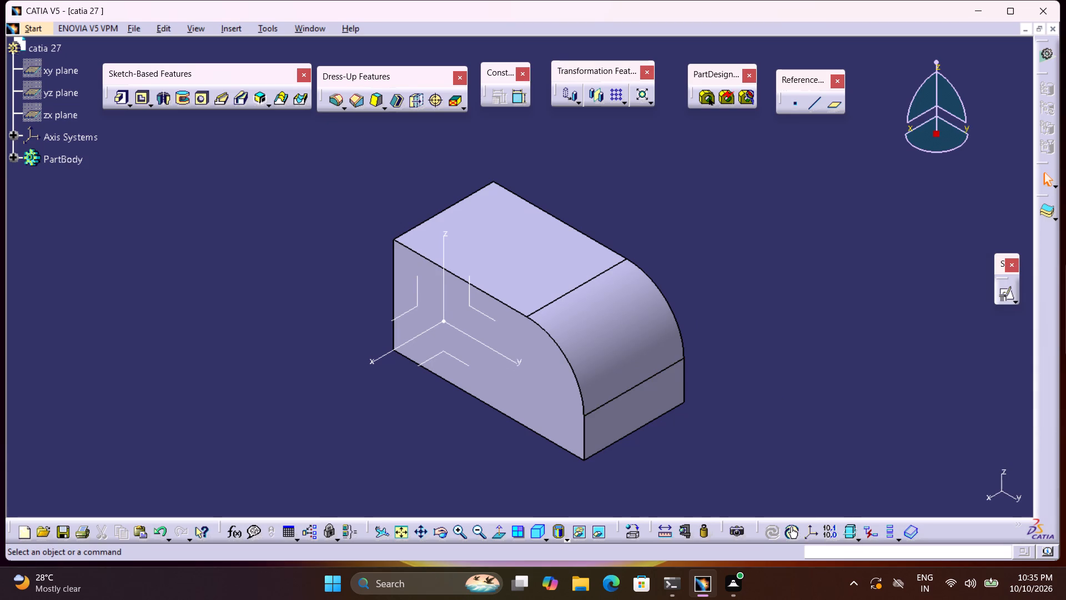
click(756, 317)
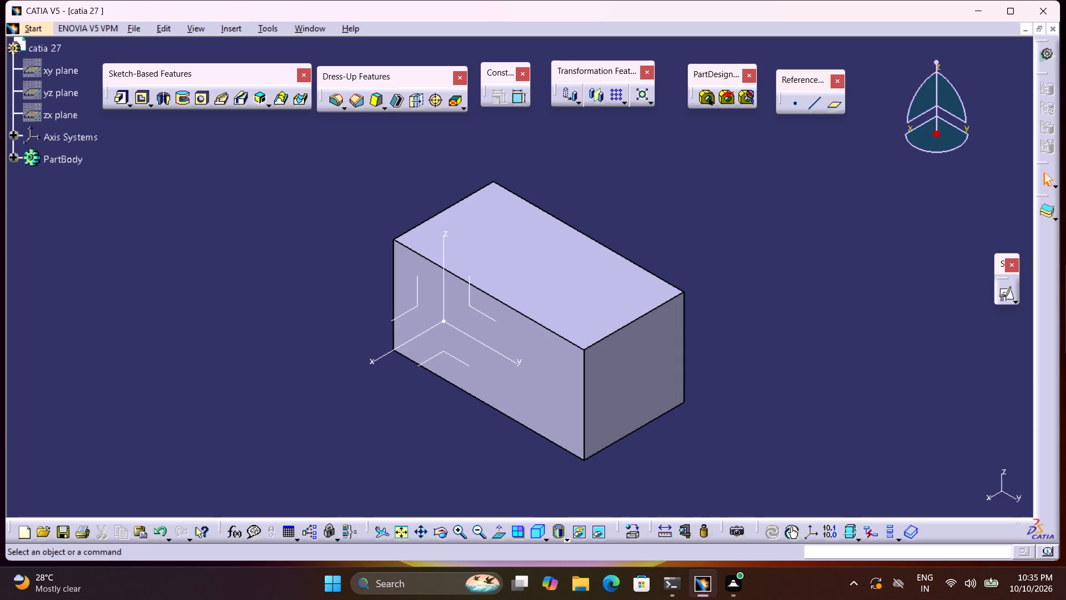
Start a positioned sketch on the block's large face toward positive X.
click(1003, 297)
click(550, 394)
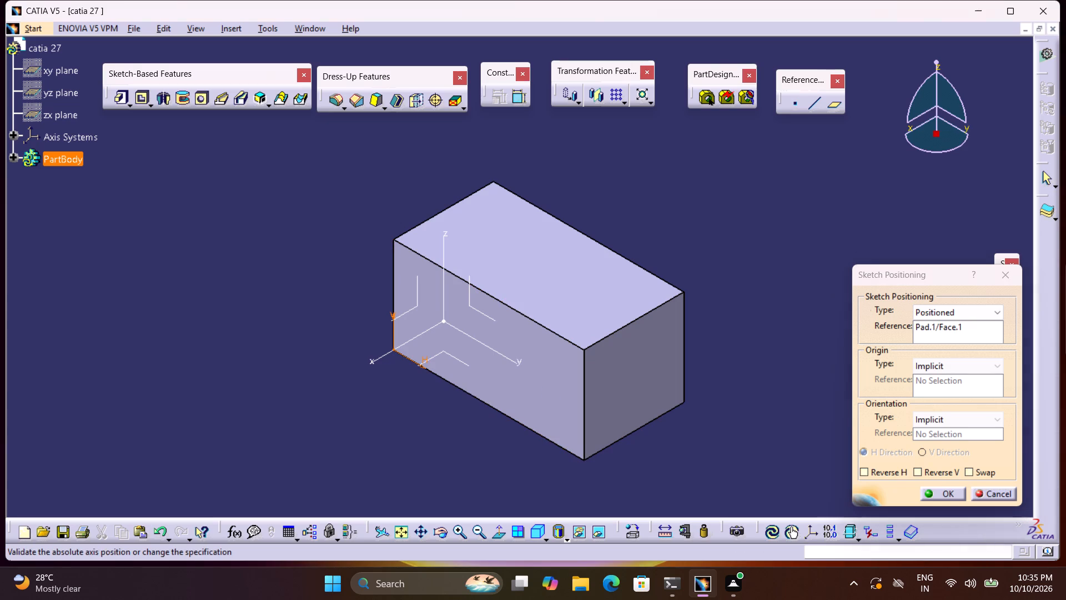
click(942, 491)
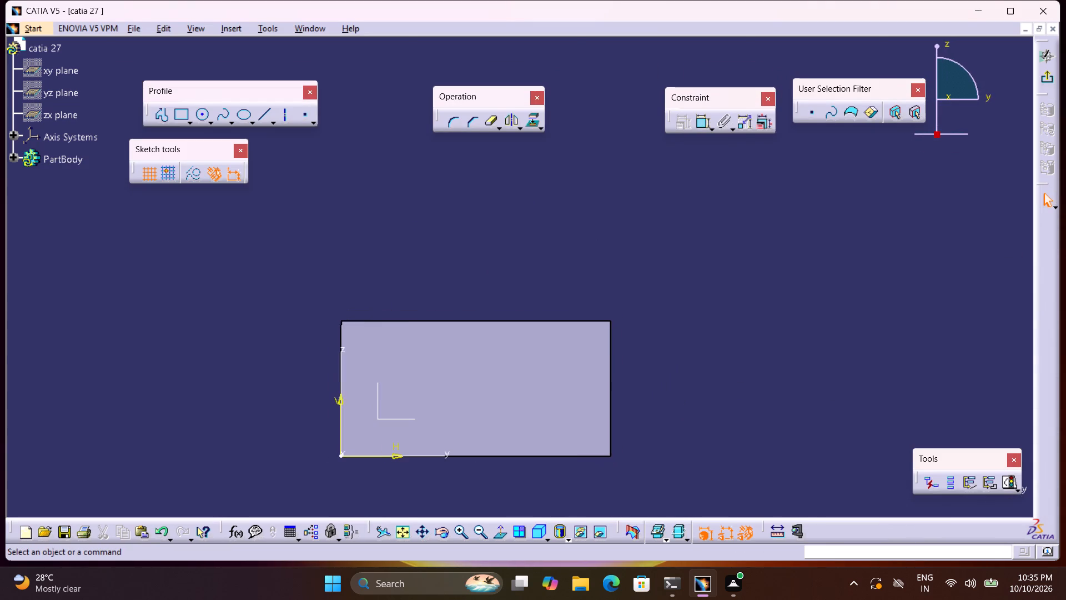
Draw a closed right-triangle profile in the face's upper corner at the positive Y end, with a vertical side about 26 mm long.
click(164, 113)
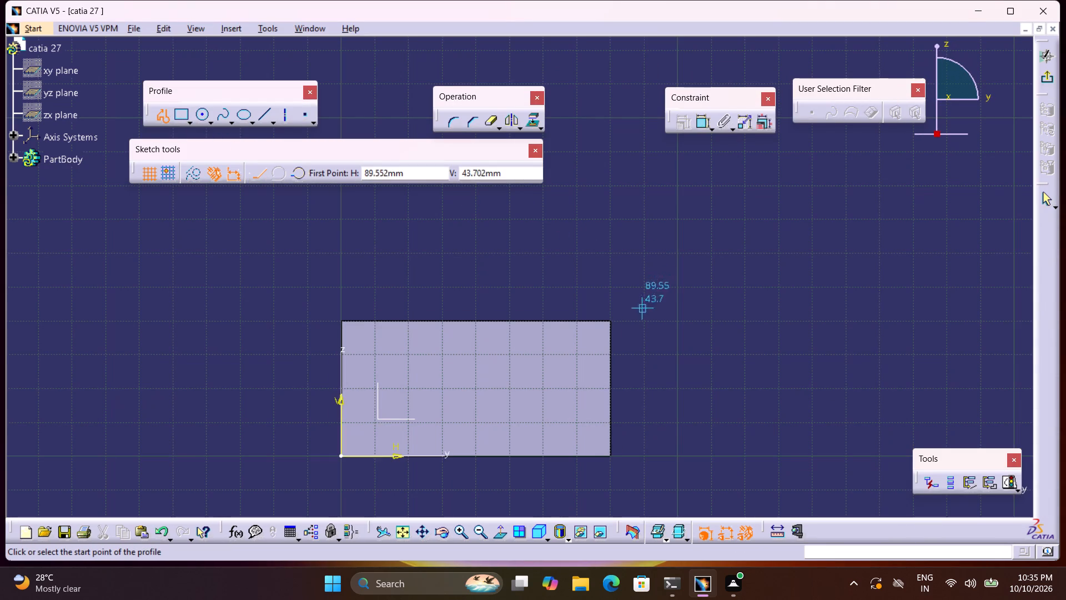
click(609, 321)
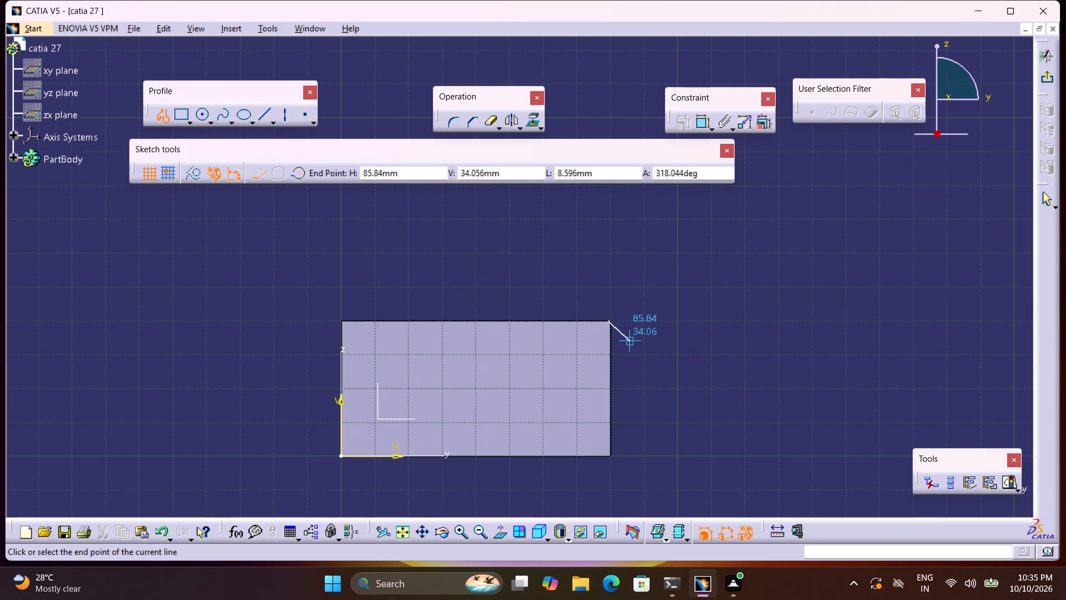
click(506, 319)
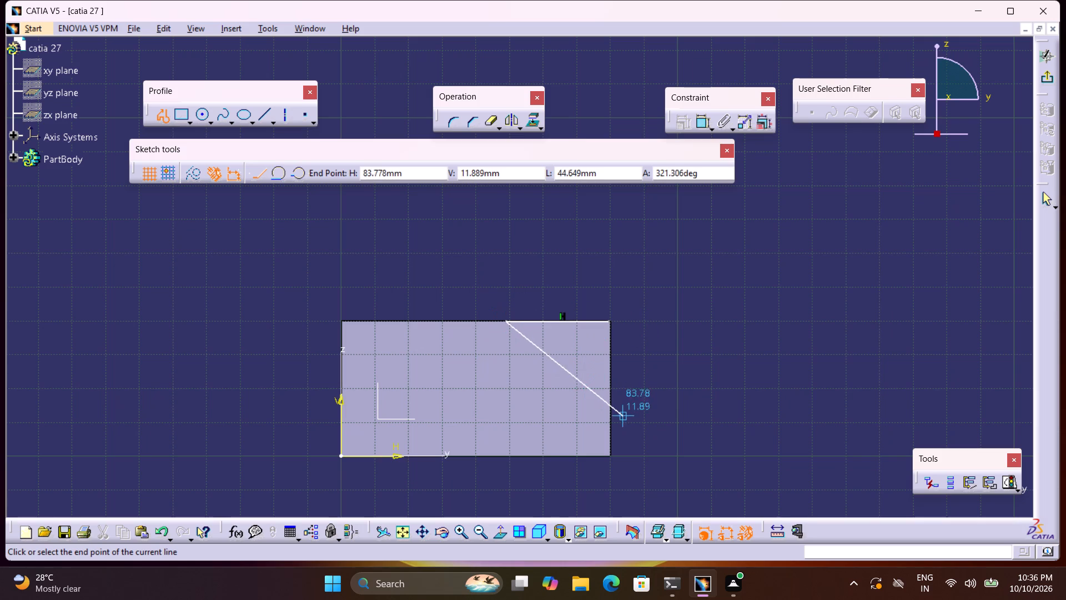
click(611, 408)
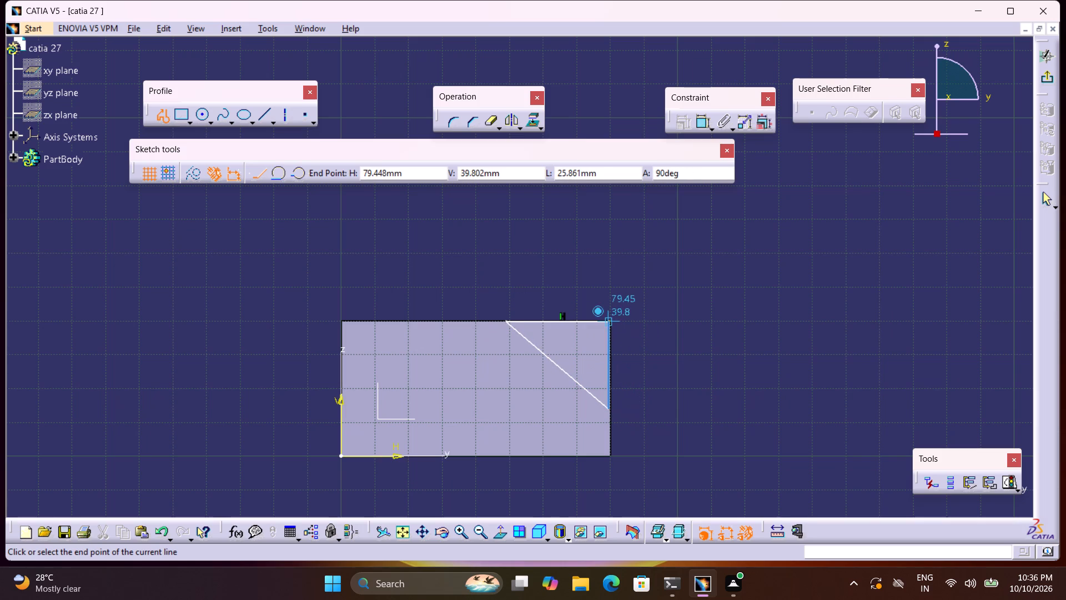
click(610, 322)
Move the triangle slightly inward from the corner and make its horizontal side coincident with the face's top edge.
drag(594, 322, 586, 328)
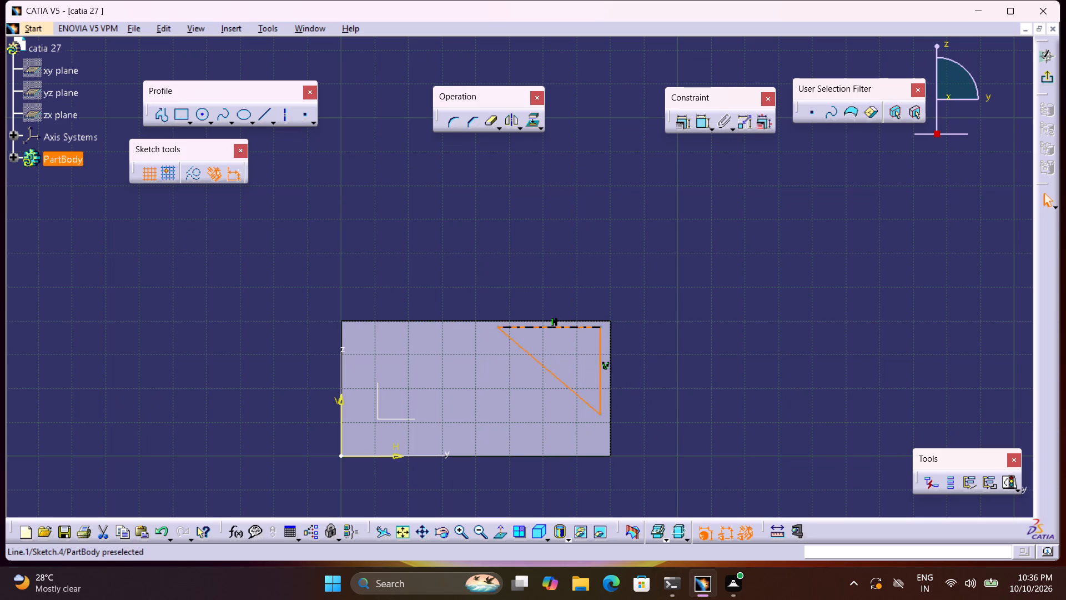
drag(586, 328, 582, 332)
double_click(696, 129)
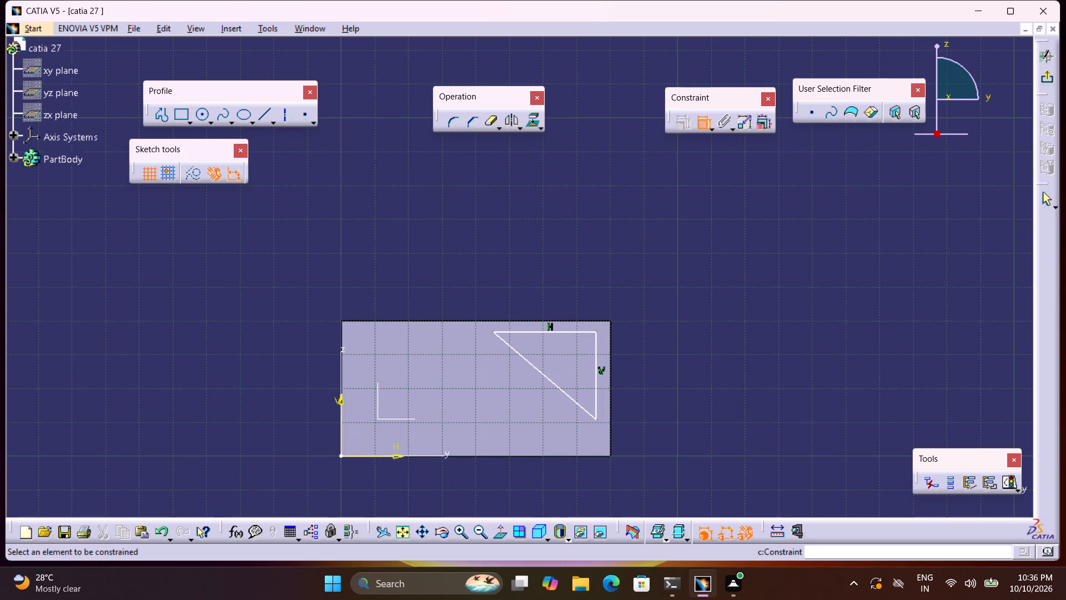
click(582, 332)
click(584, 320)
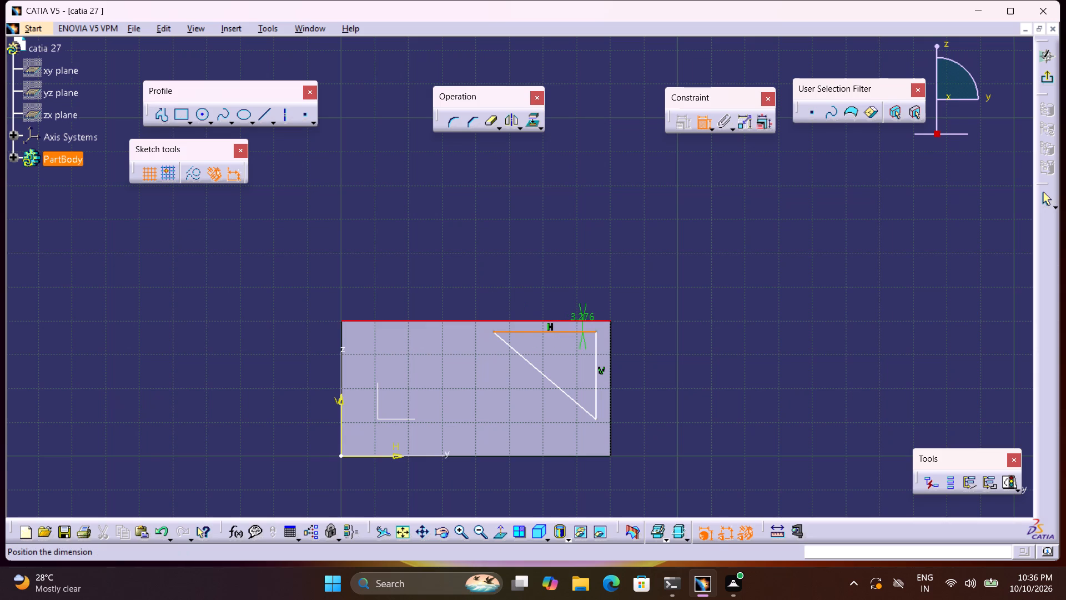
right_click(584, 320)
click(662, 496)
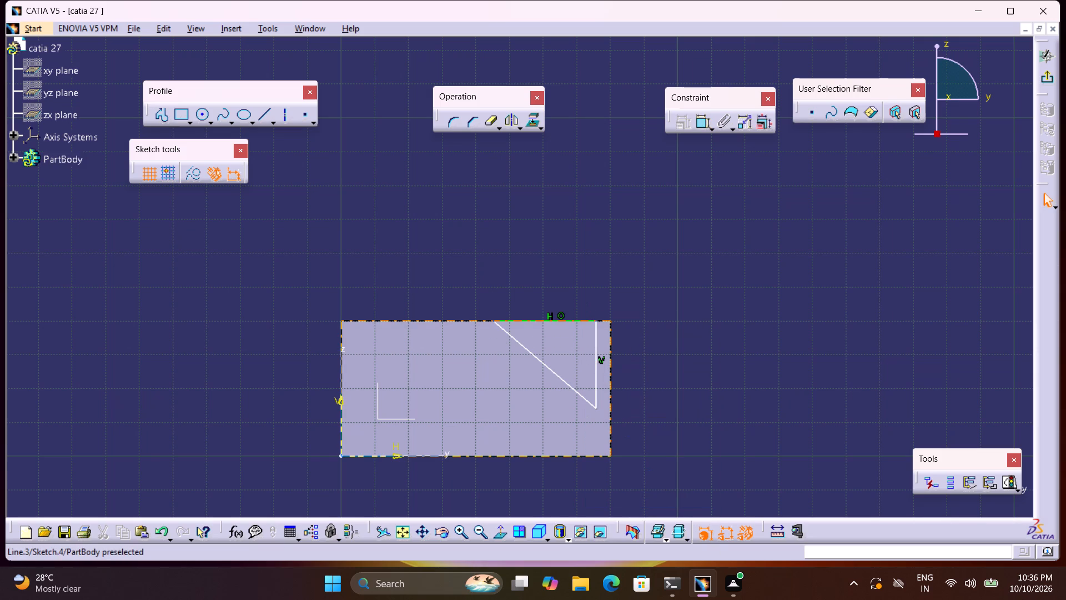
Make the triangle's vertical side coincident with the face's vertical end edge at the positive Y end.
click(597, 362)
click(610, 371)
right_click(610, 371)
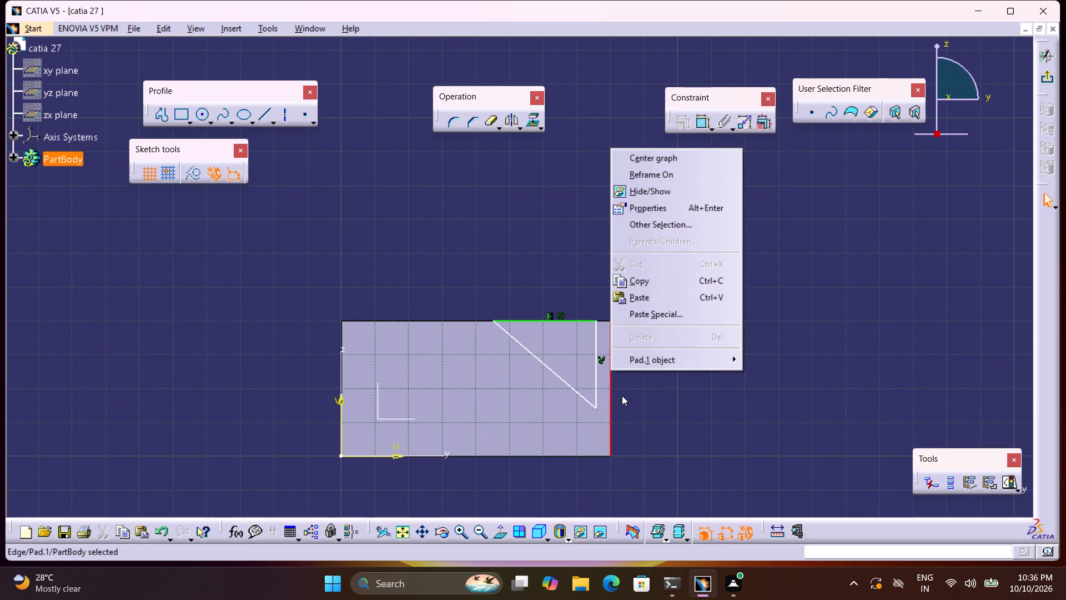
click(623, 393)
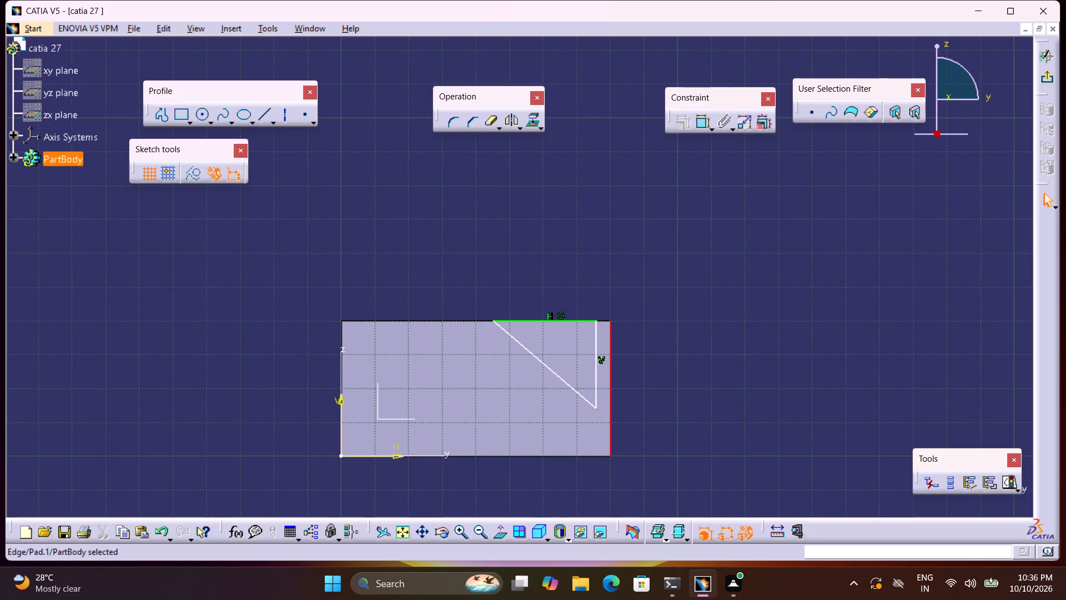
double_click(701, 126)
click(596, 338)
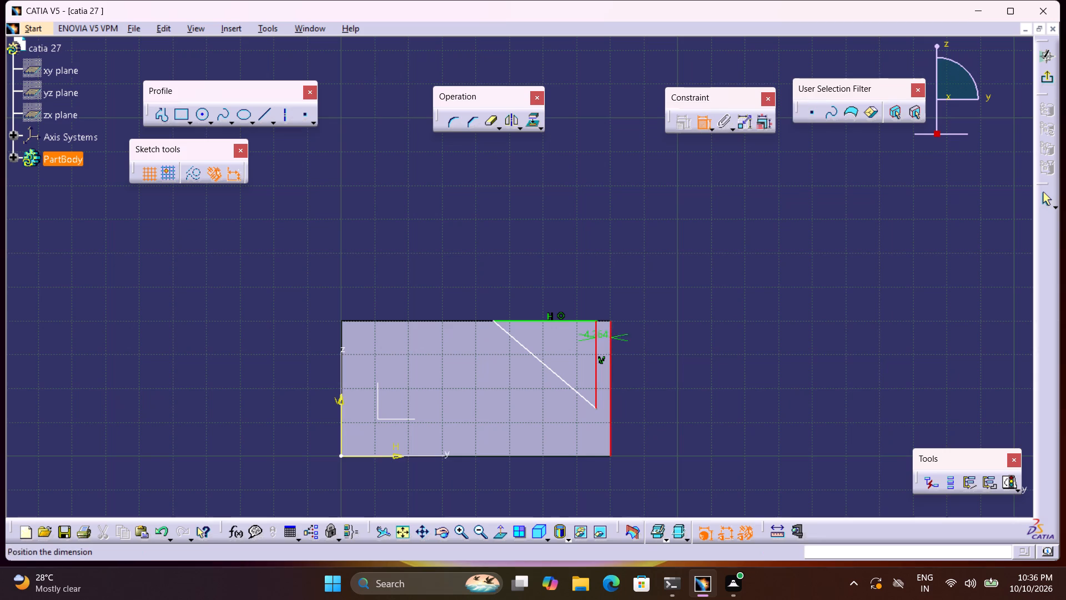
right_click(596, 338)
click(644, 285)
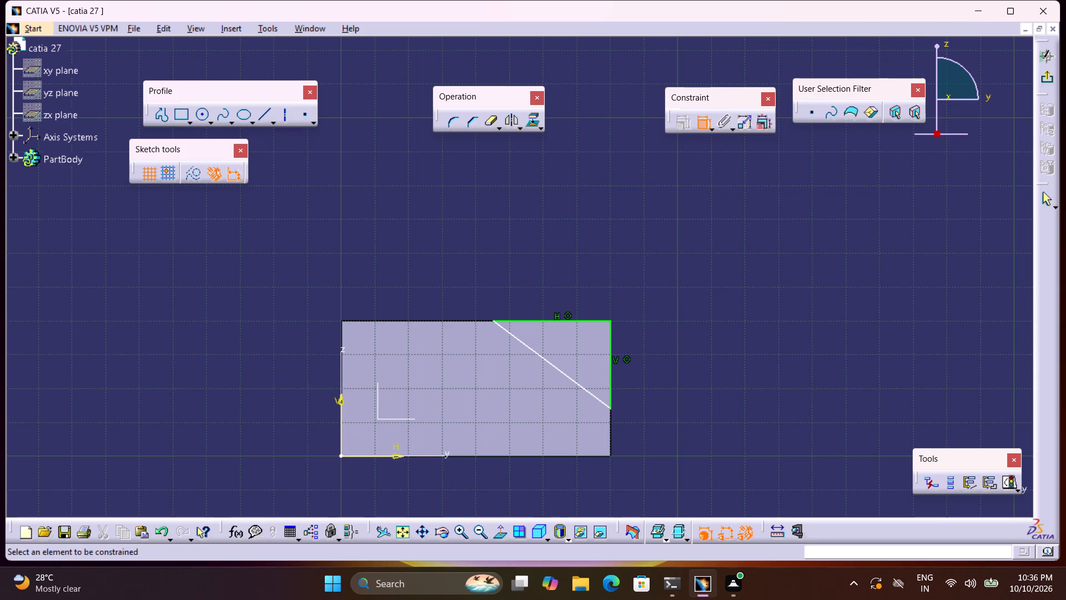
Dimension the triangle's horizontal side to 34 mm and its vertical side to 30 mm, and exit the sketch.
click(598, 319)
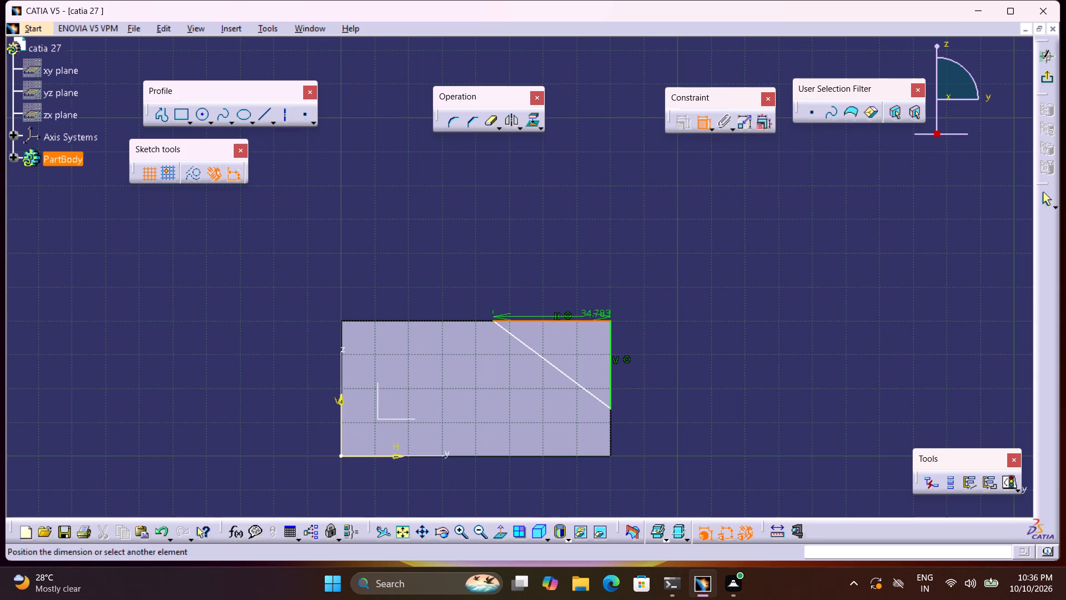
click(591, 291)
double_click(597, 284)
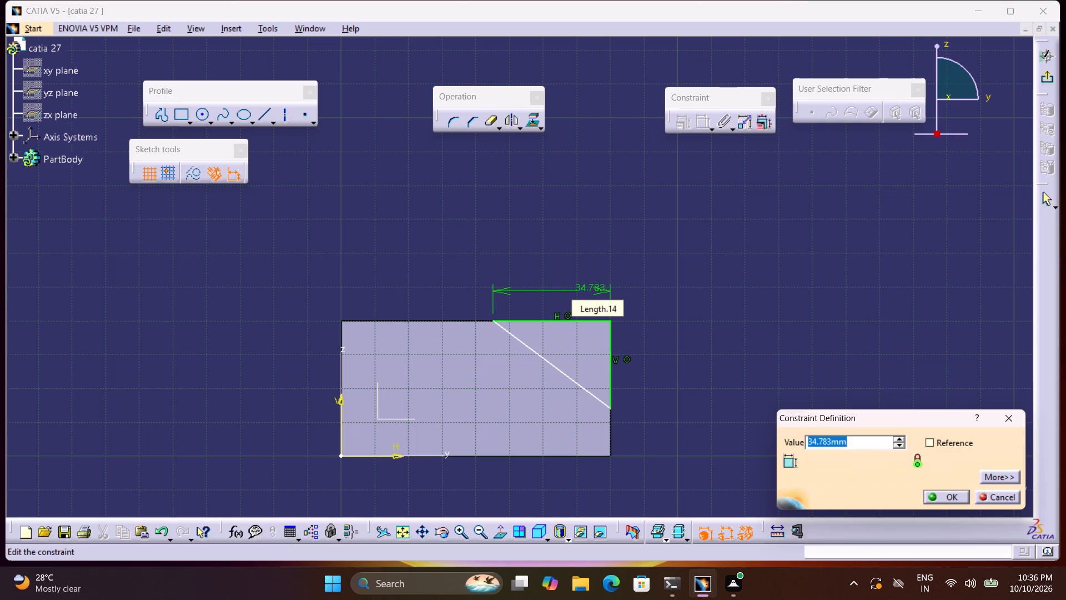
text(34)
key(Return)
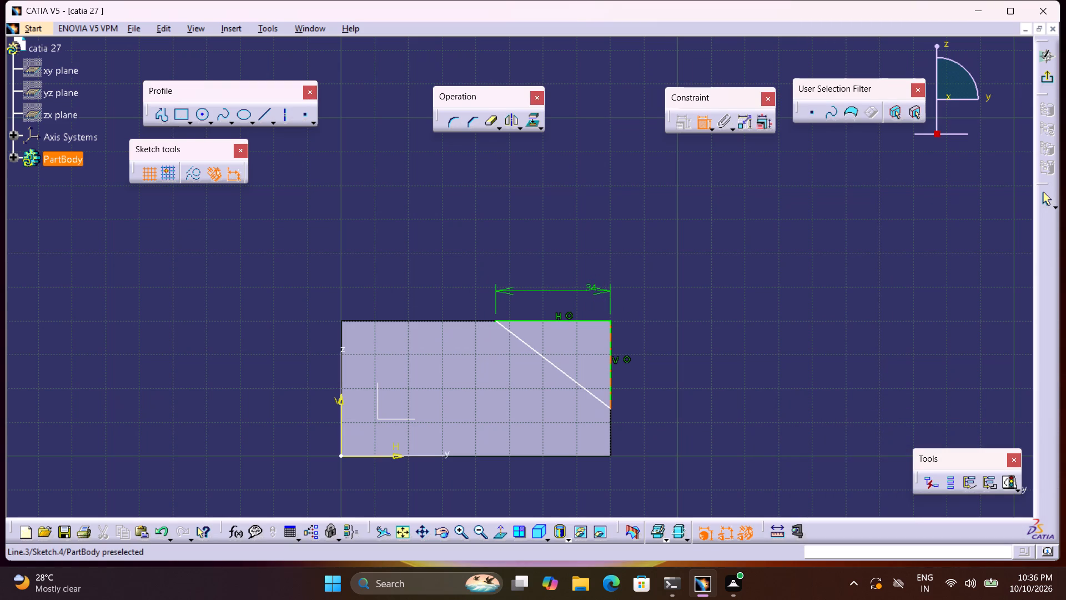
click(611, 333)
triple_click(654, 345)
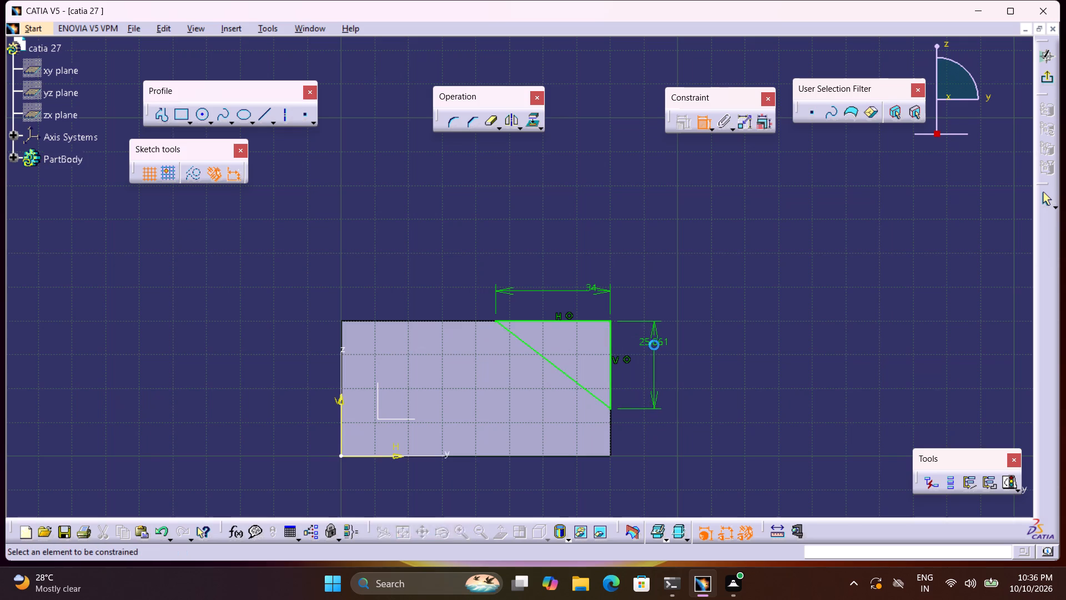
double_click(655, 345)
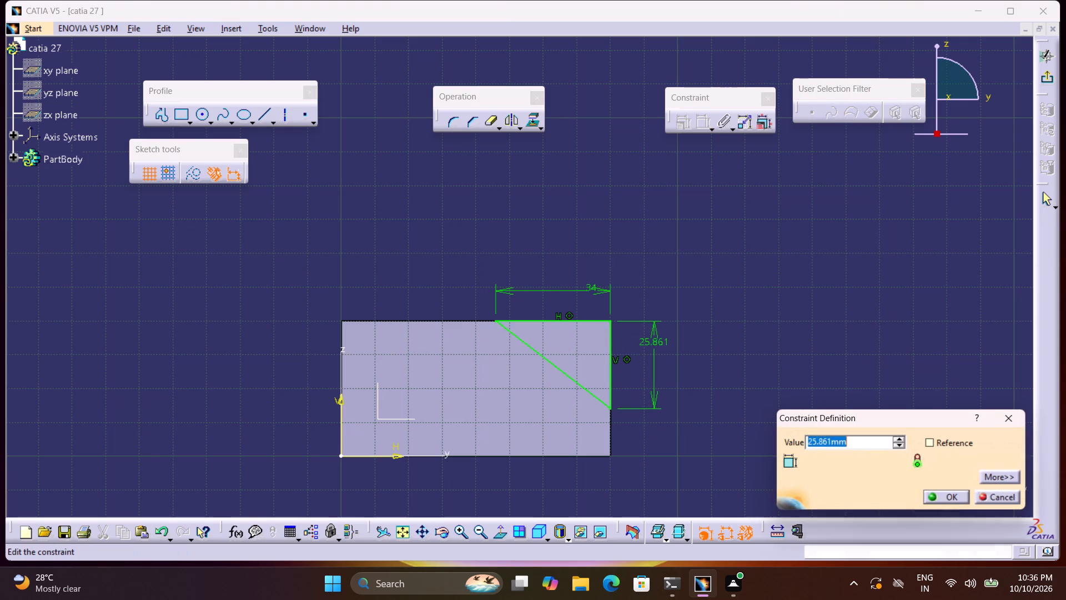
text(30)
key(Return)
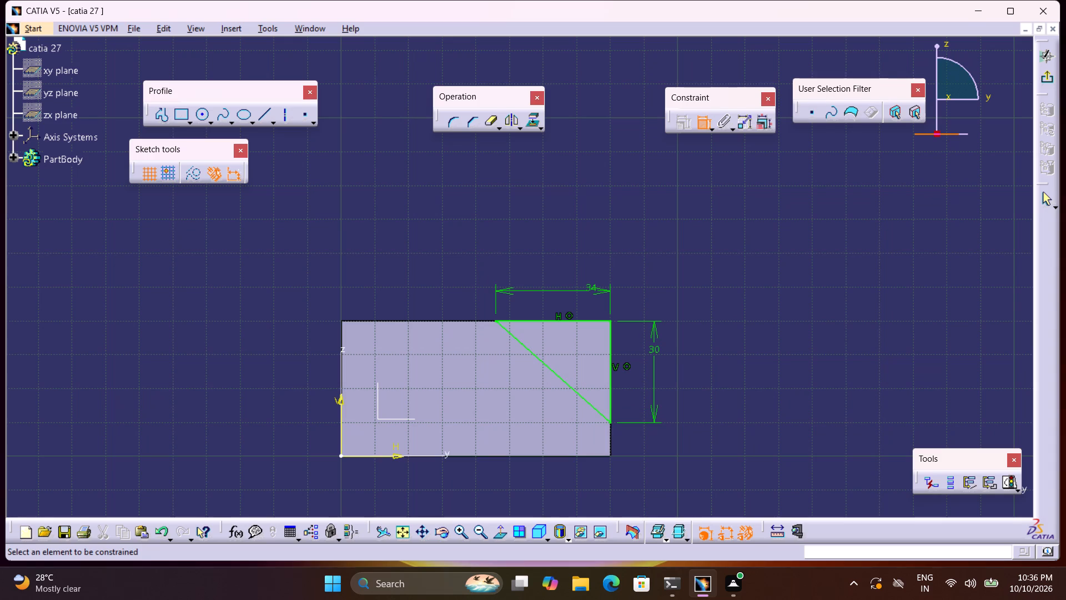
click(1044, 79)
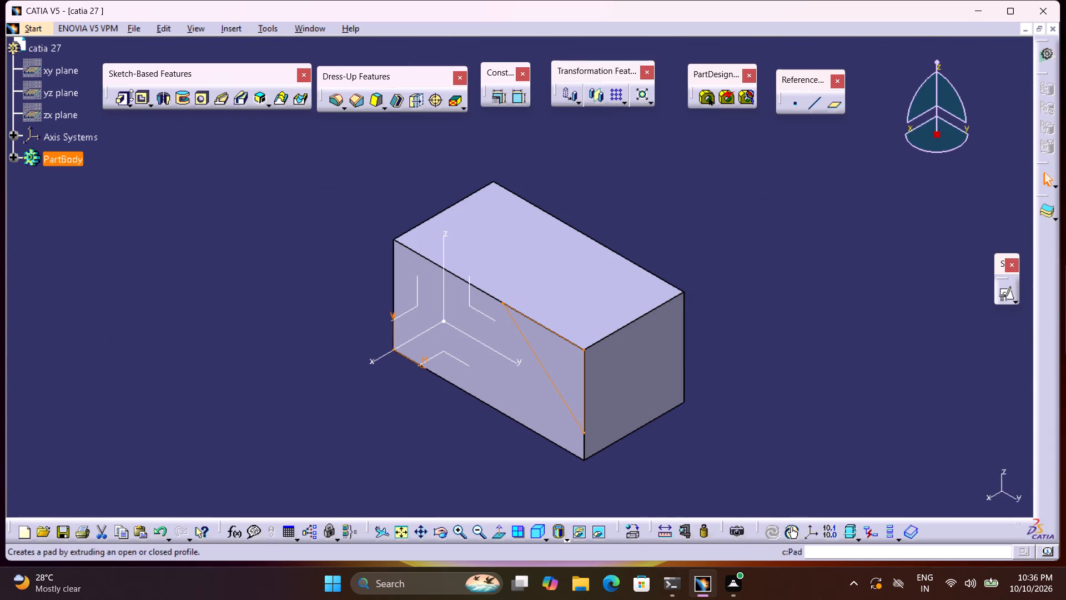
Cut the triangular profile through the block with a Pocket of type Up to next.
click(138, 100)
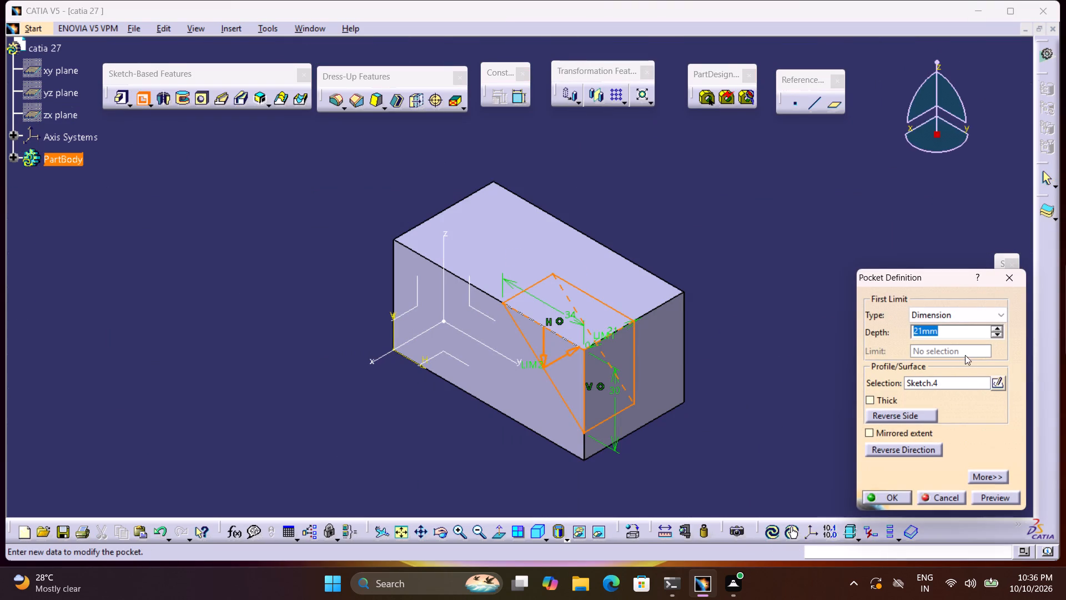
click(952, 315)
click(946, 338)
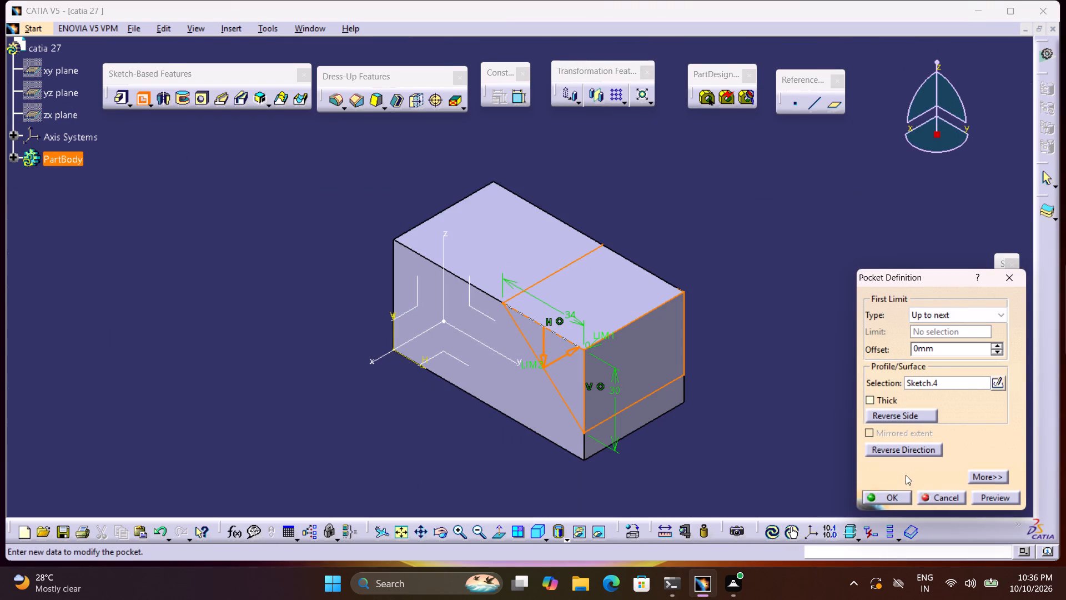
click(901, 493)
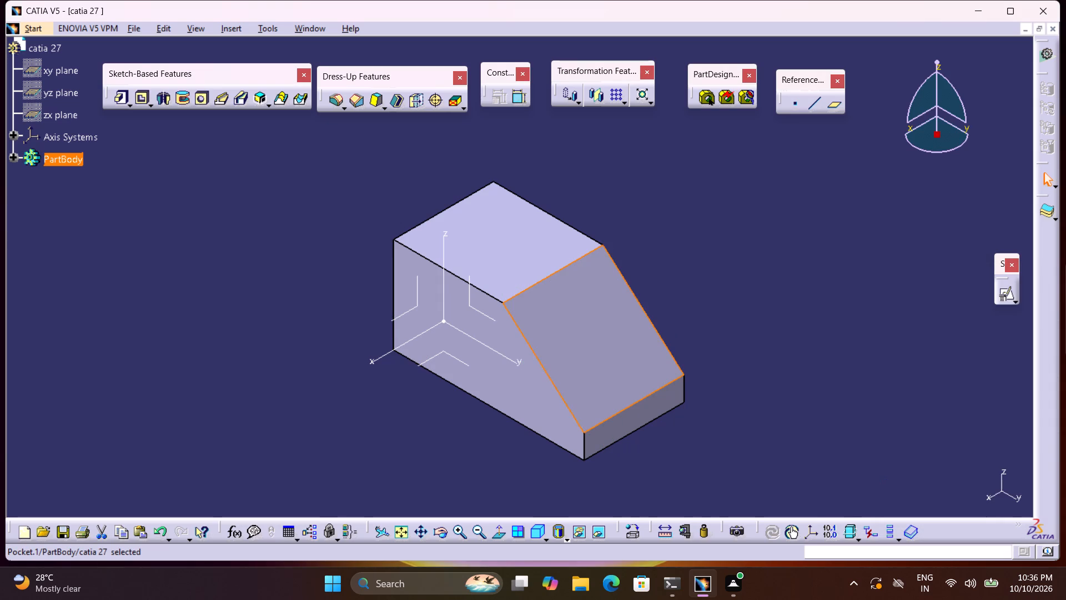
double_click(218, 239)
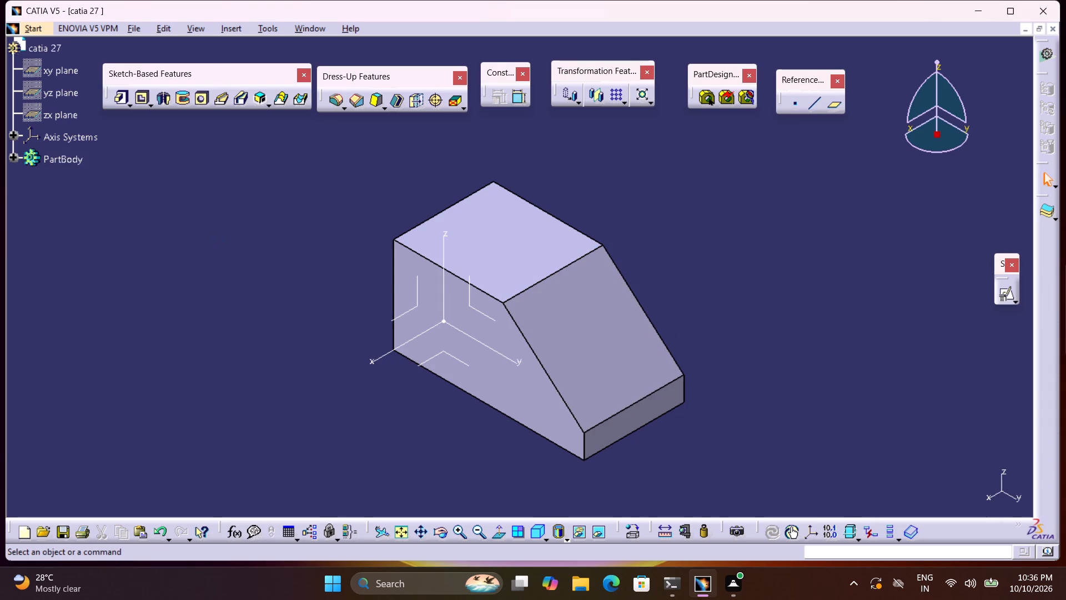
Start a positioned sketch on the block's large face toward positive X.
click(1003, 296)
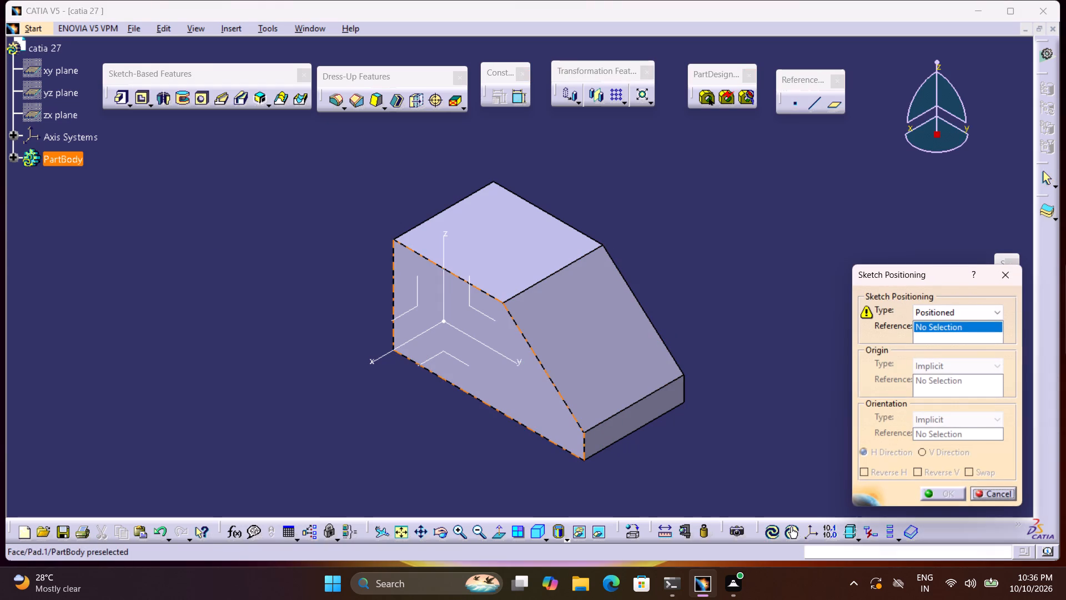
double_click(547, 434)
click(938, 490)
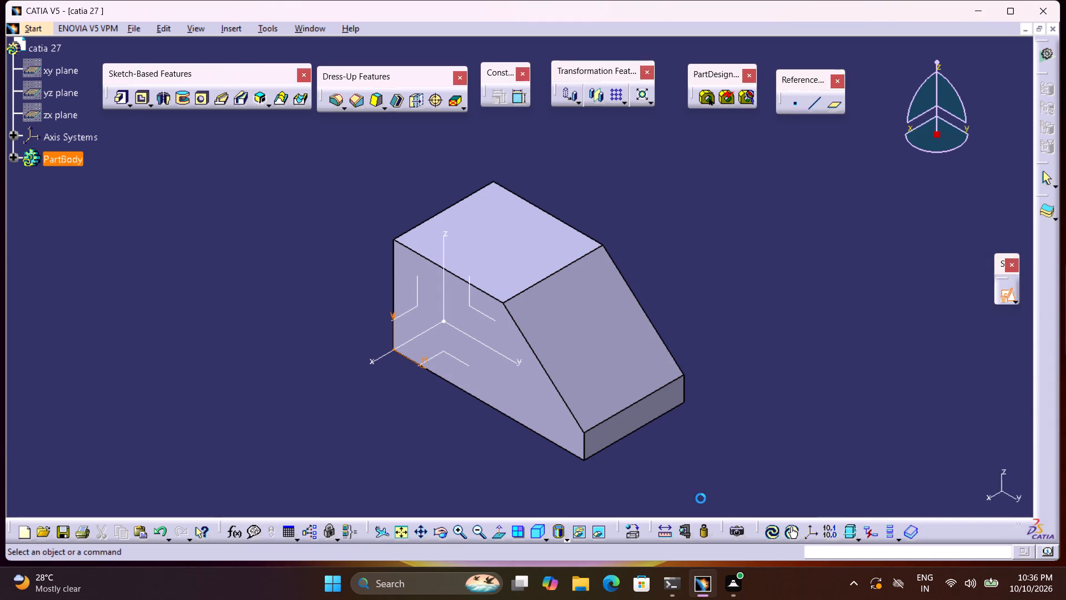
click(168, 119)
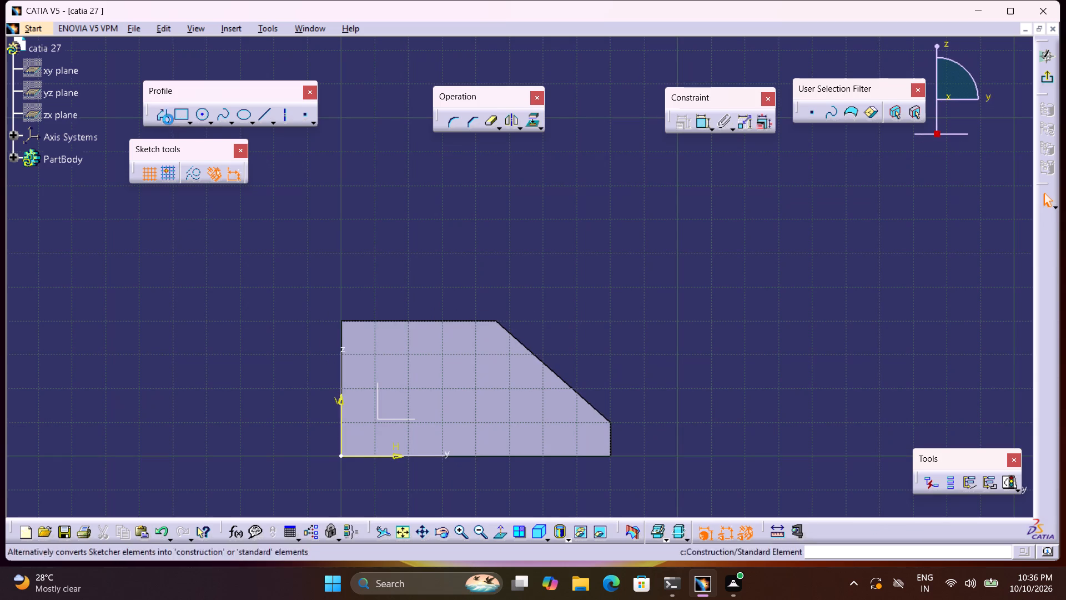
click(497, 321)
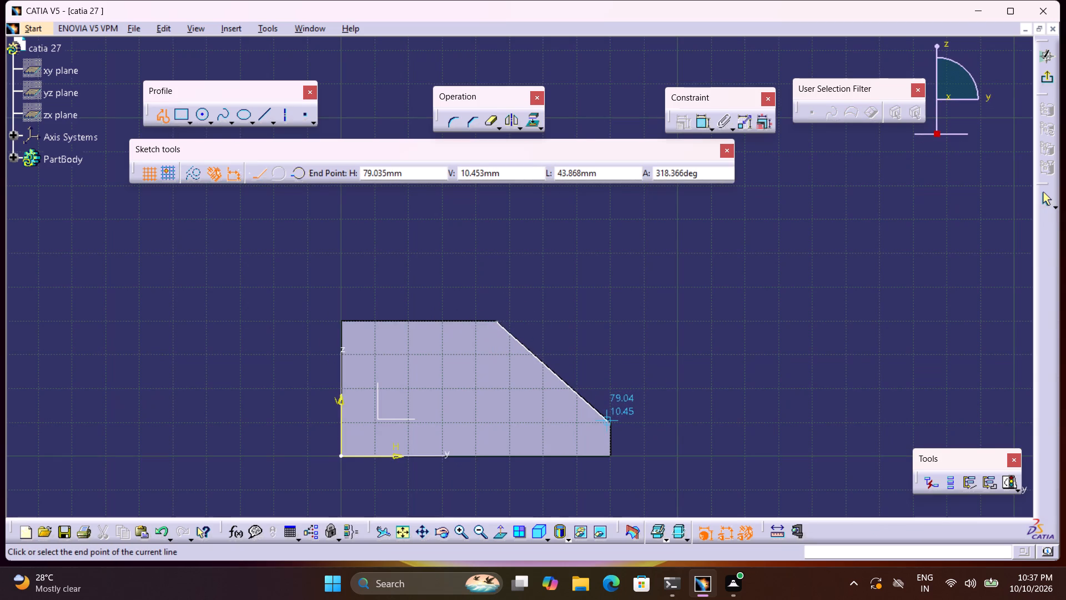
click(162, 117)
Draw a closed right-triangle profile just outside the slanted edge, about 30 mm wide and 28 mm high, with its long side along the slope.
click(163, 117)
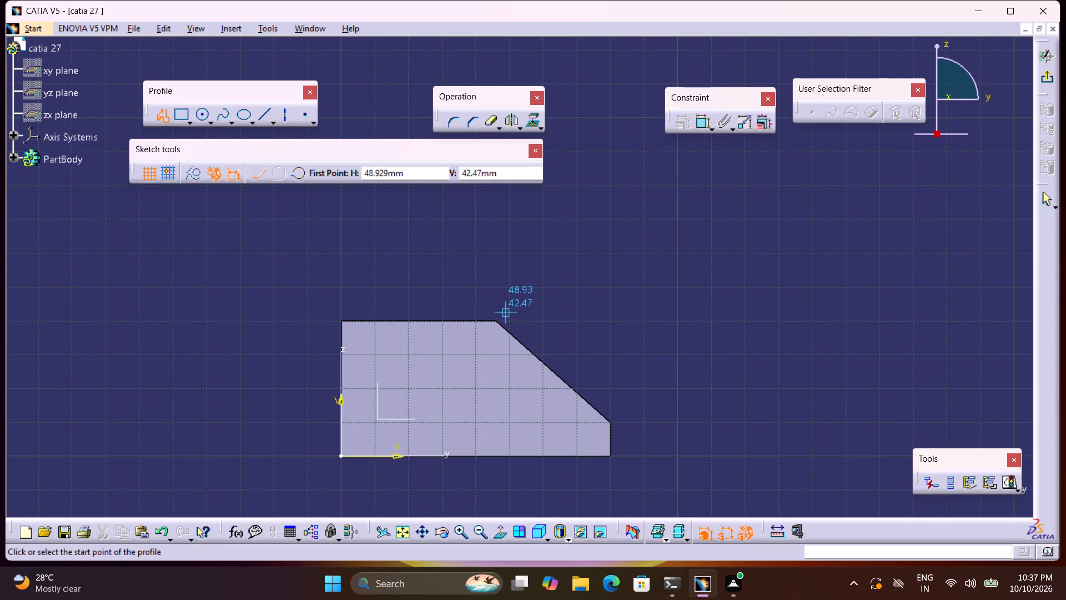
click(508, 316)
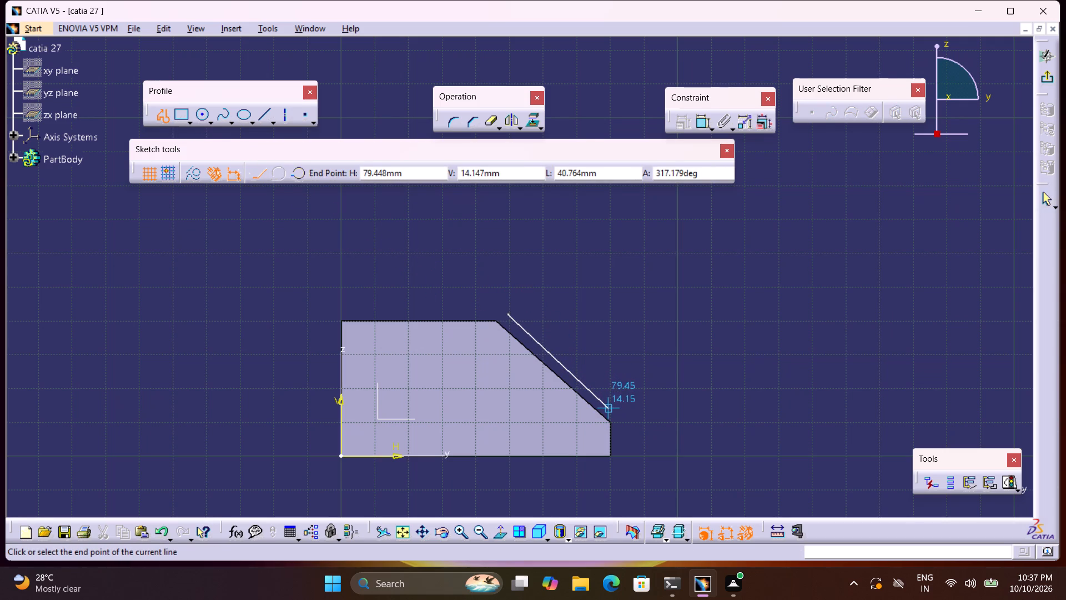
click(609, 410)
click(608, 315)
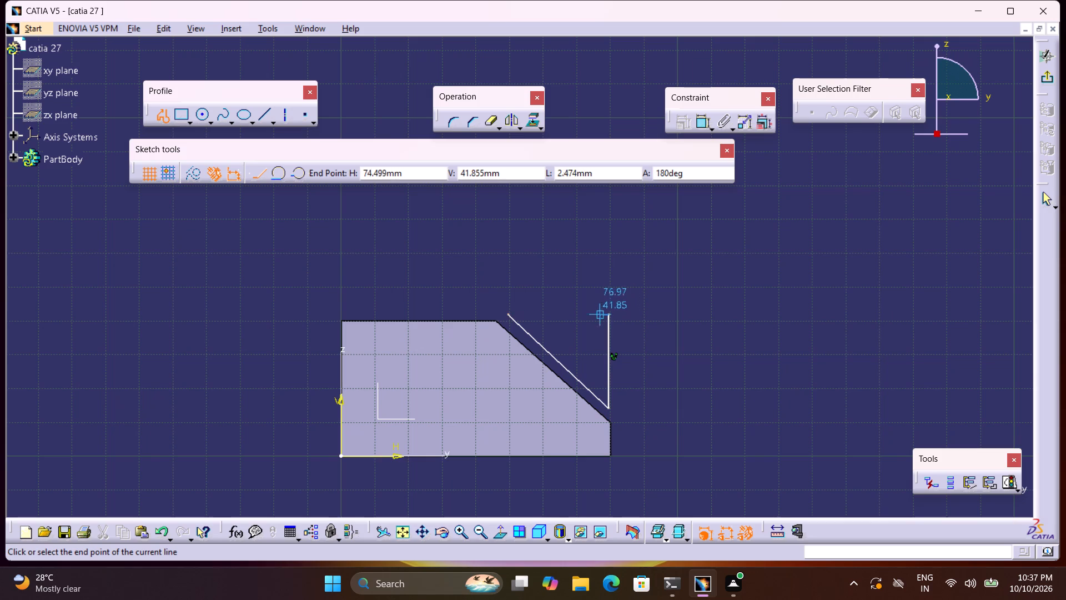
click(505, 314)
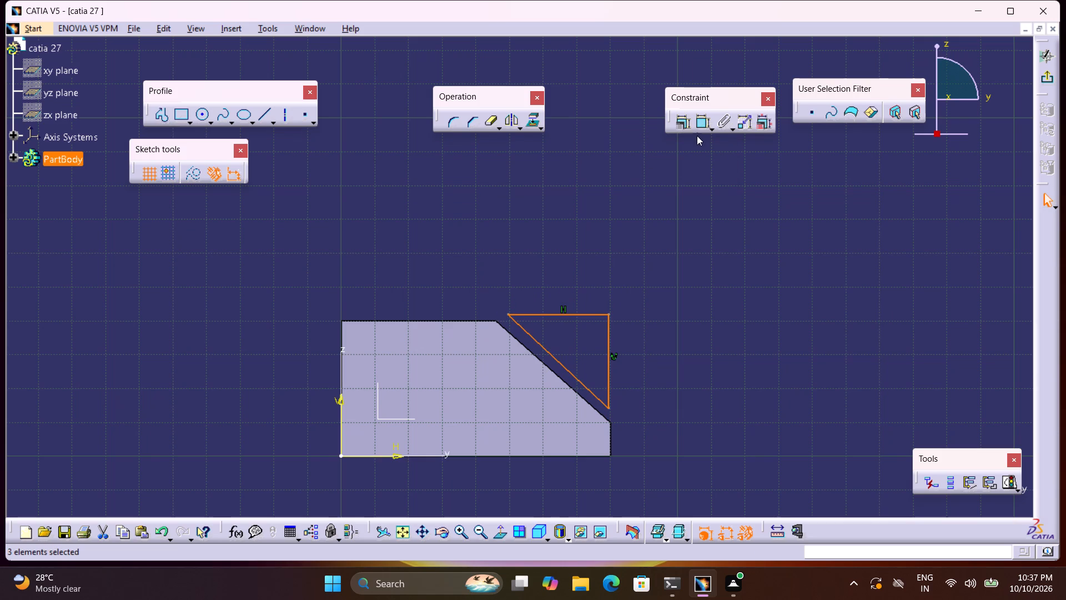
Dimension the new triangle's horizontal side to 34 mm and its vertical side to 30 mm.
double_click(697, 128)
click(566, 313)
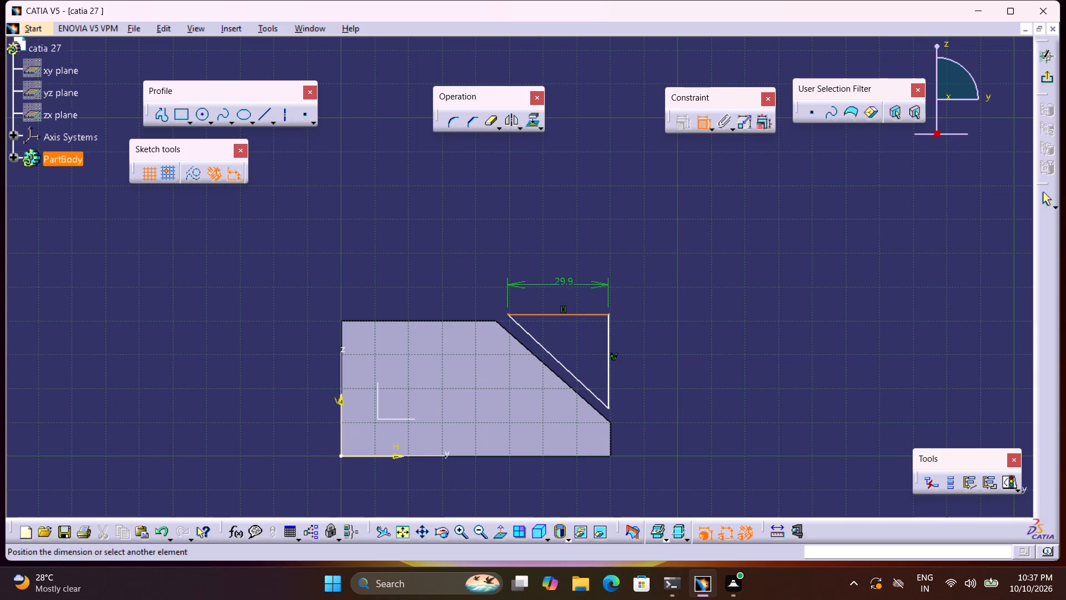
click(565, 284)
double_click(567, 282)
text(34)
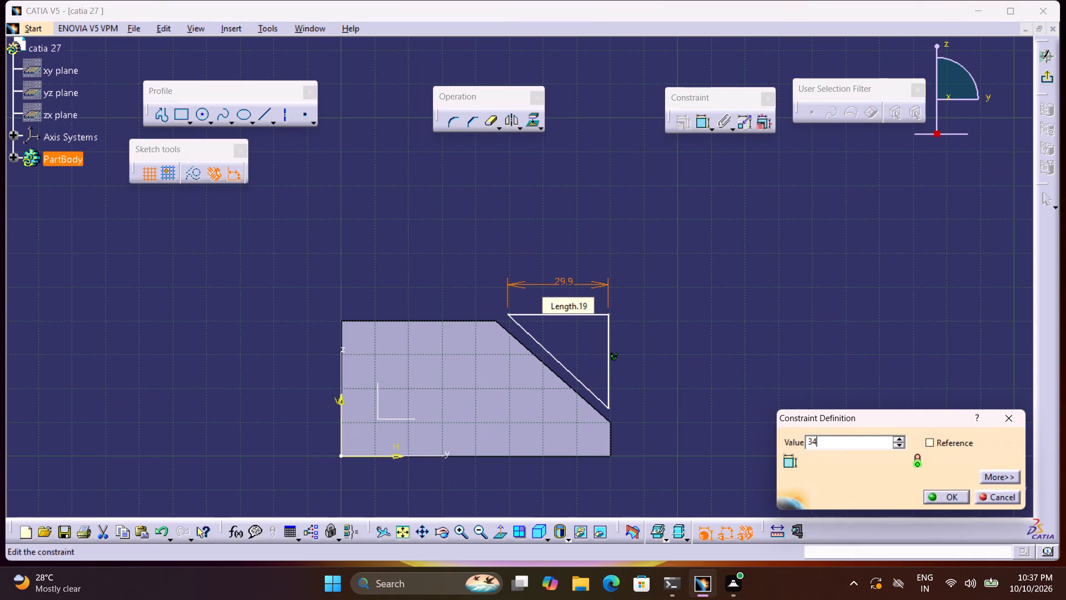
key(Return)
click(609, 339)
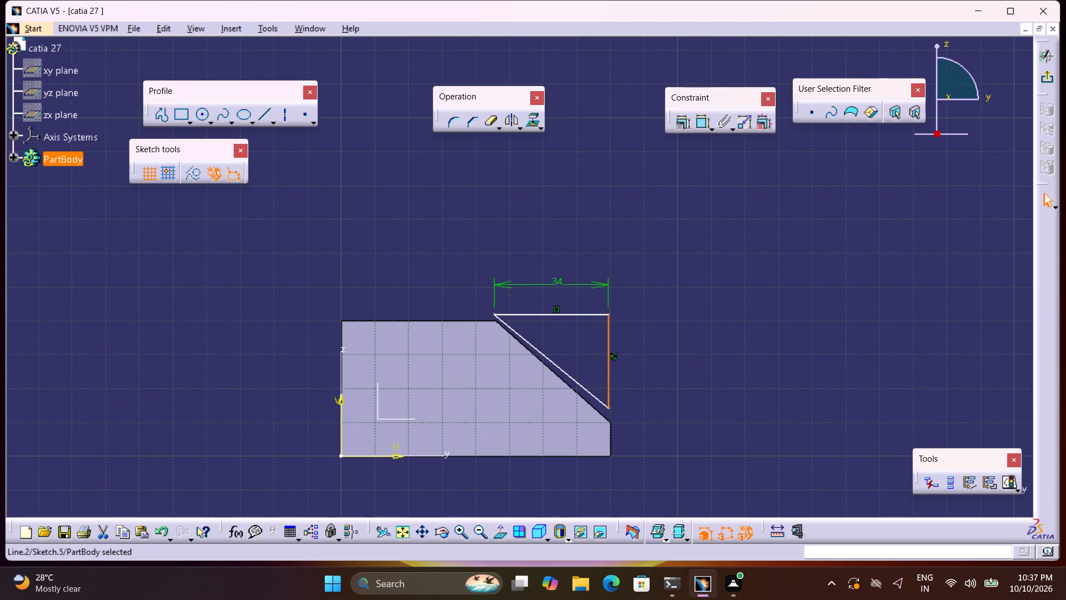
click(705, 126)
click(710, 280)
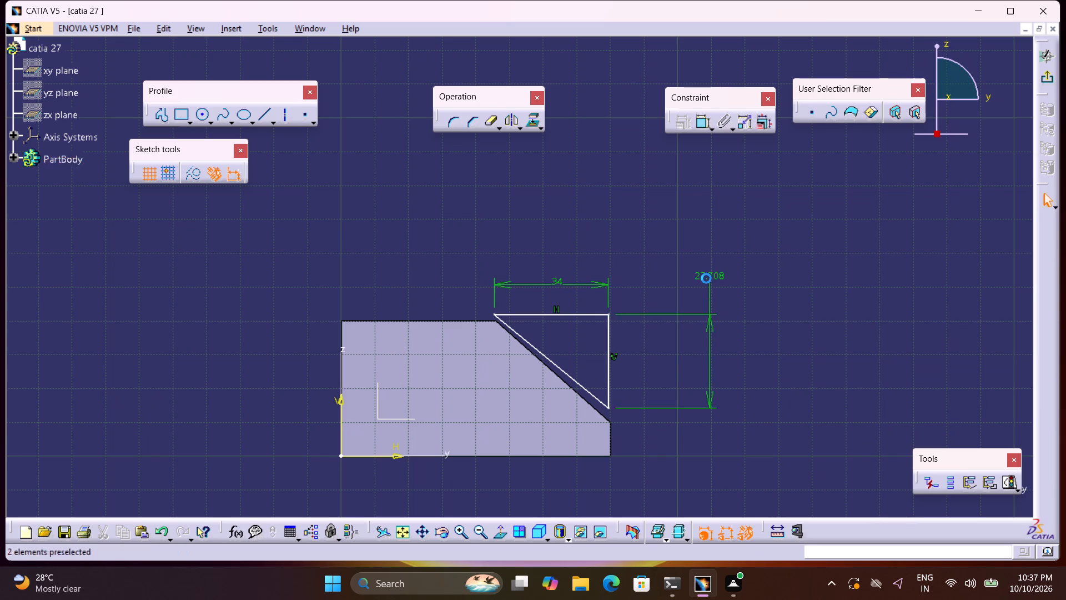
double_click(706, 278)
text(30)
key(Return)
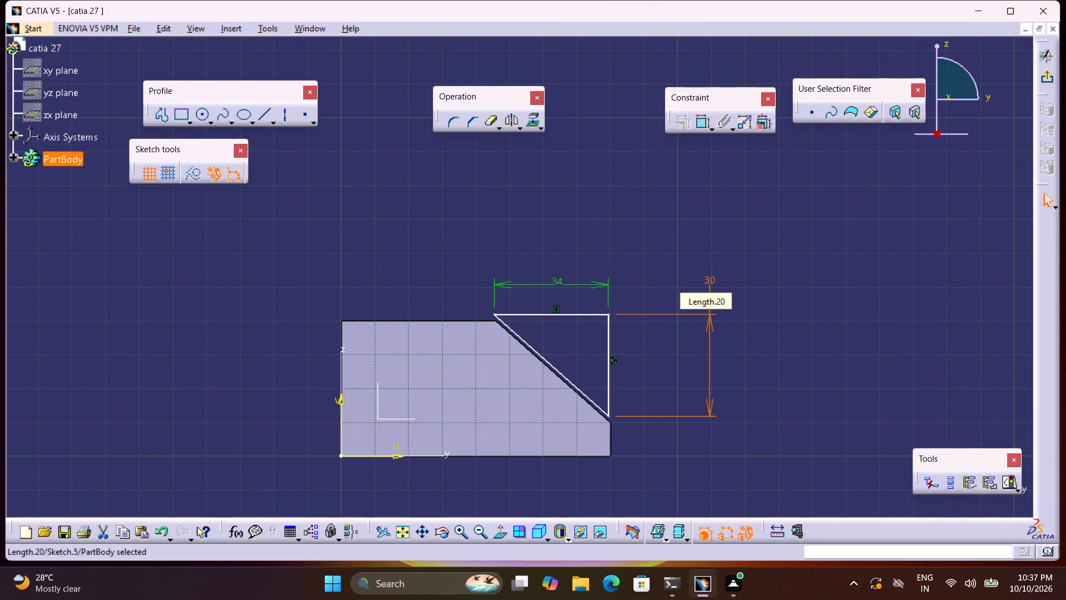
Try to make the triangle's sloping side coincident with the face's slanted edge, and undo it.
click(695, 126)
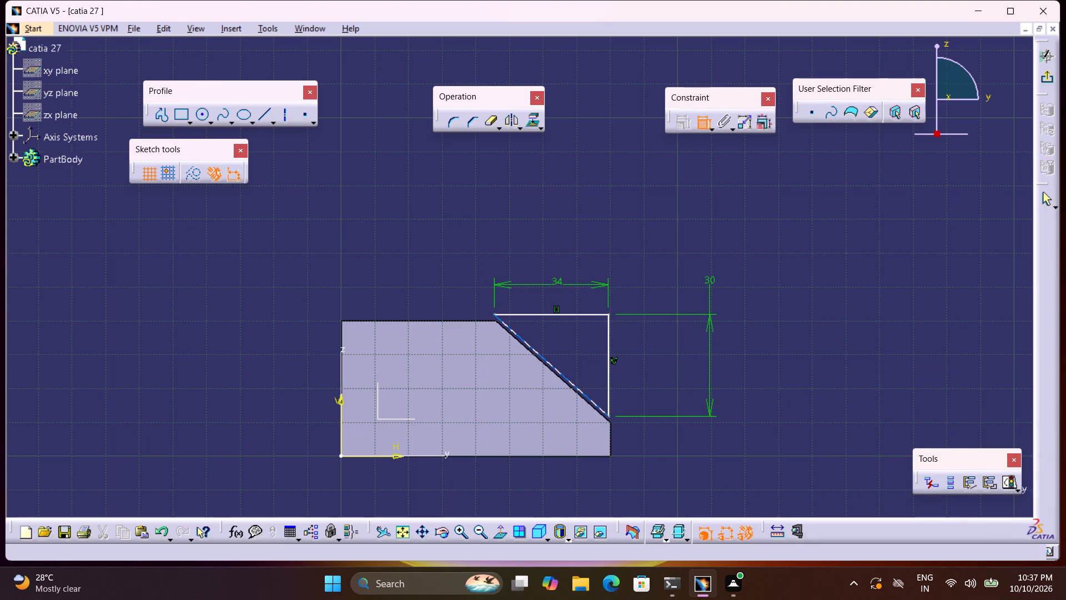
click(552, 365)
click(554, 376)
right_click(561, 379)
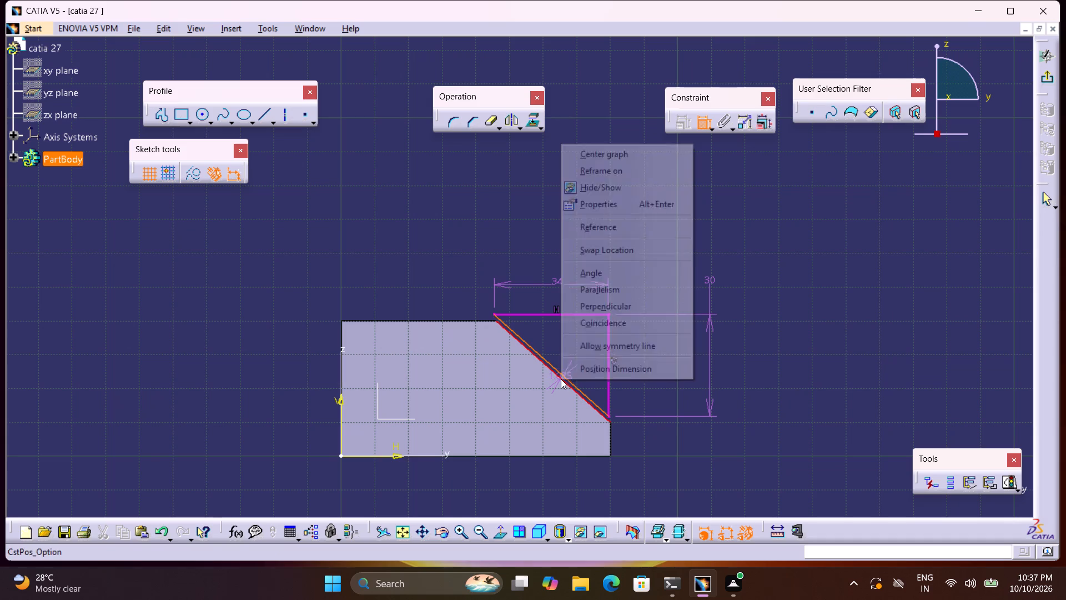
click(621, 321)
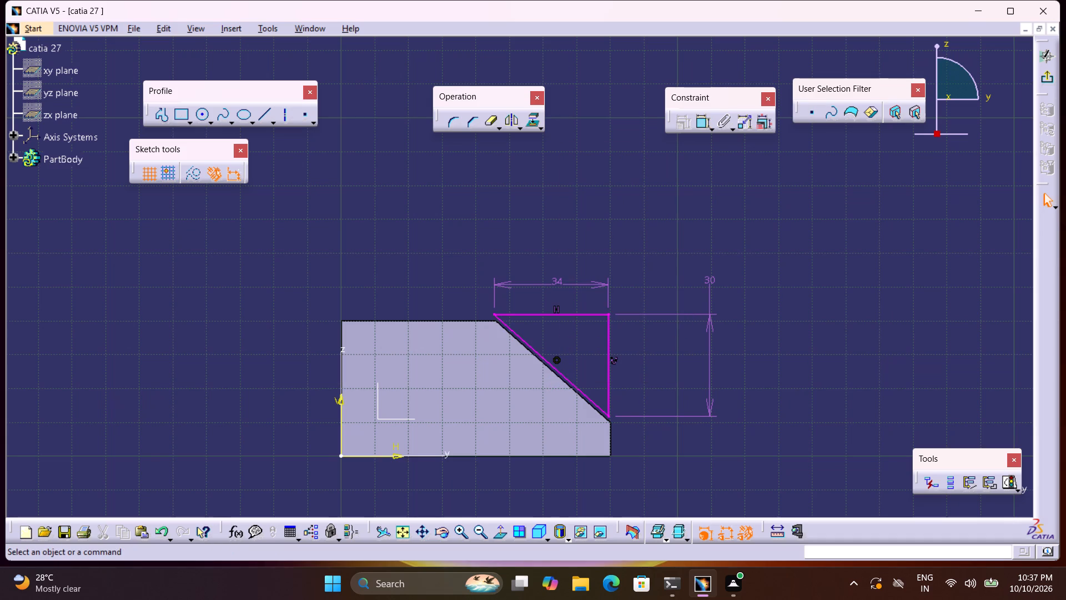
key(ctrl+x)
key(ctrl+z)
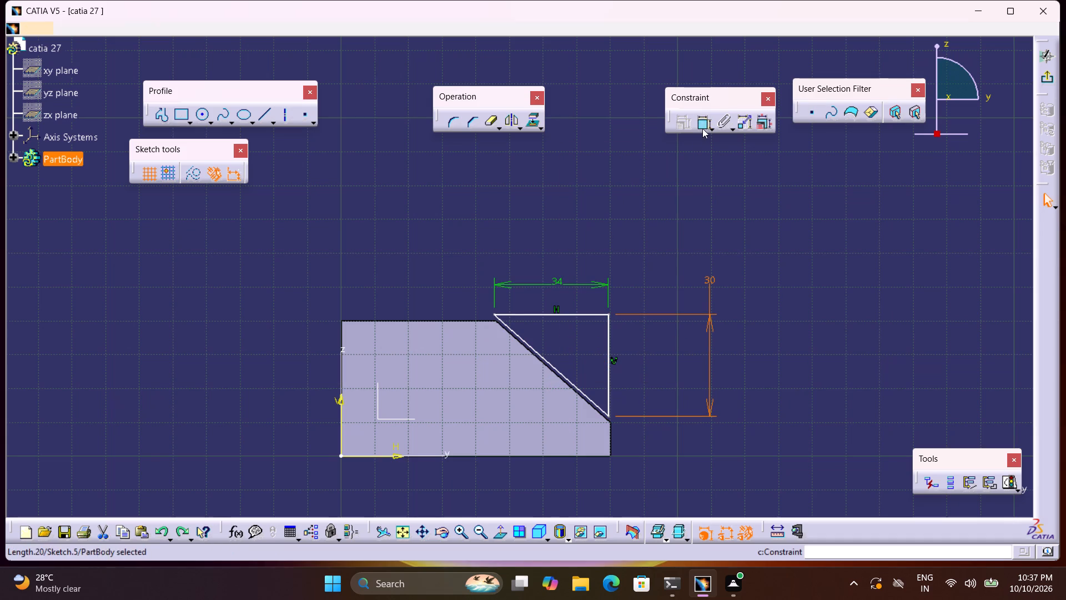
Apply a coincidence constraint between the triangle's sloping side and the face's slanted edge.
click(702, 128)
click(565, 376)
click(561, 383)
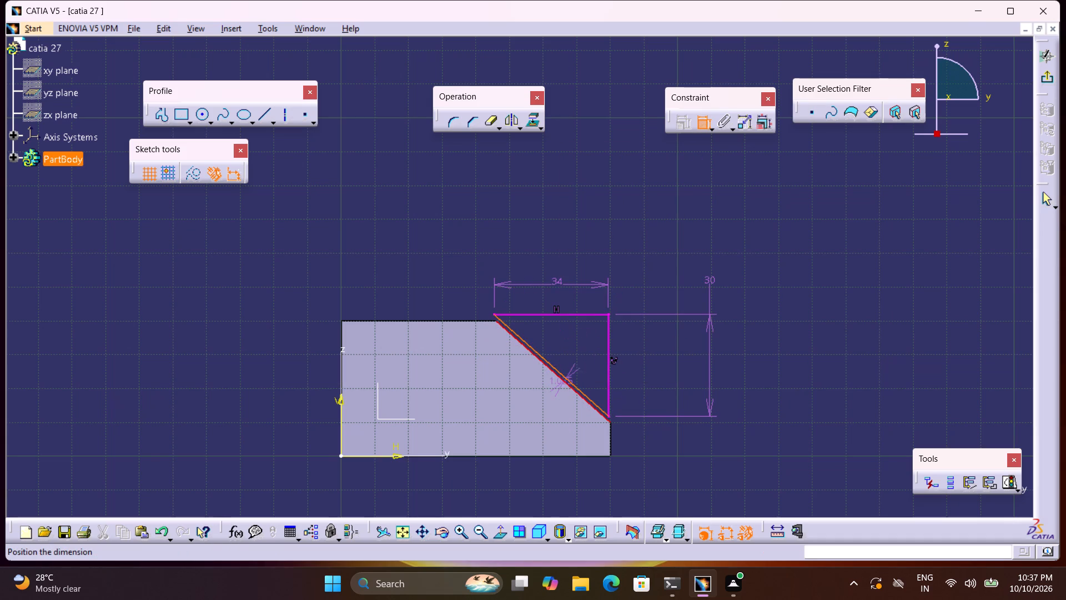
right_click(561, 383)
click(611, 328)
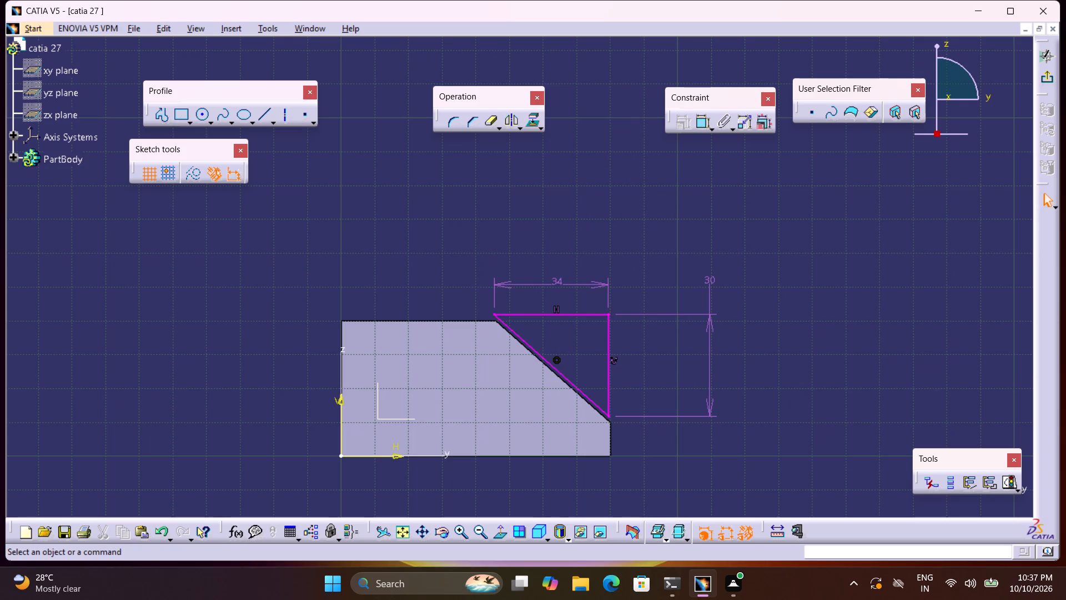
Undo the coincidence constraint and delete the triangle's 30 mm vertical dimension.
key(ctrl+z)
click(710, 321)
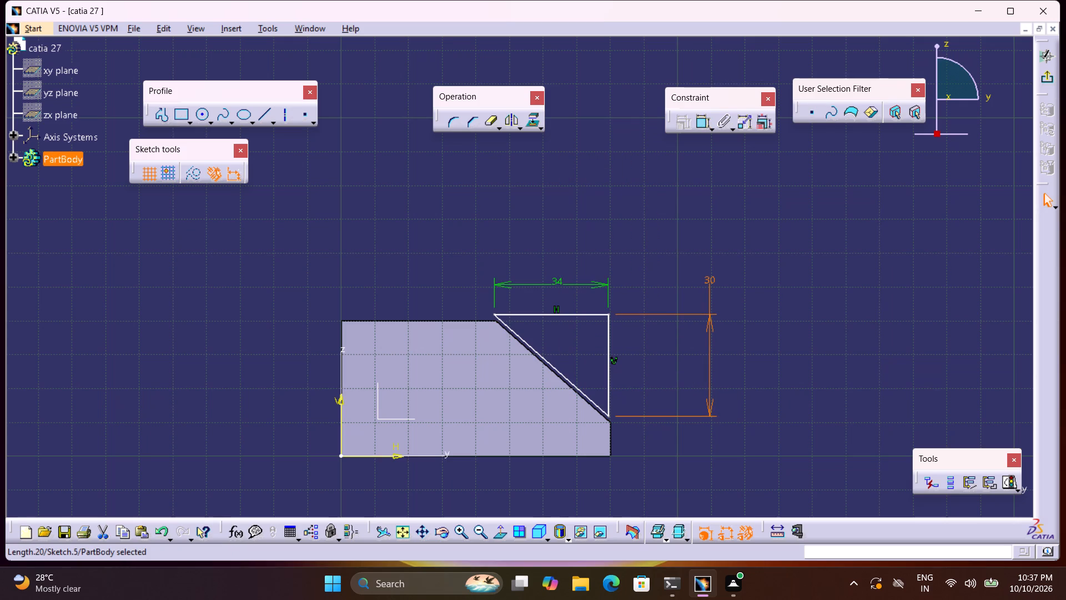
key(Delete)
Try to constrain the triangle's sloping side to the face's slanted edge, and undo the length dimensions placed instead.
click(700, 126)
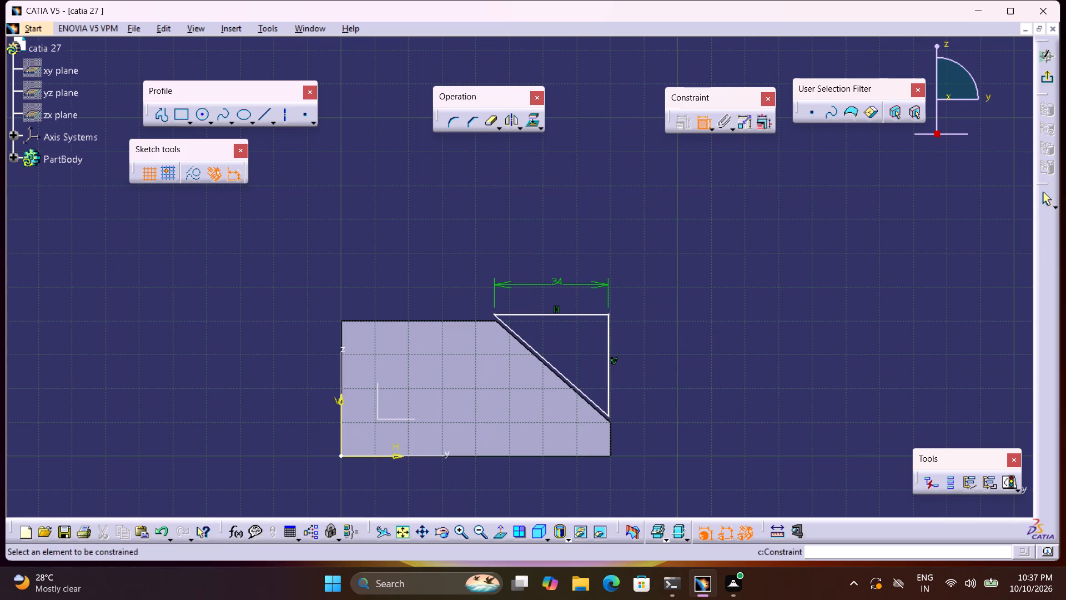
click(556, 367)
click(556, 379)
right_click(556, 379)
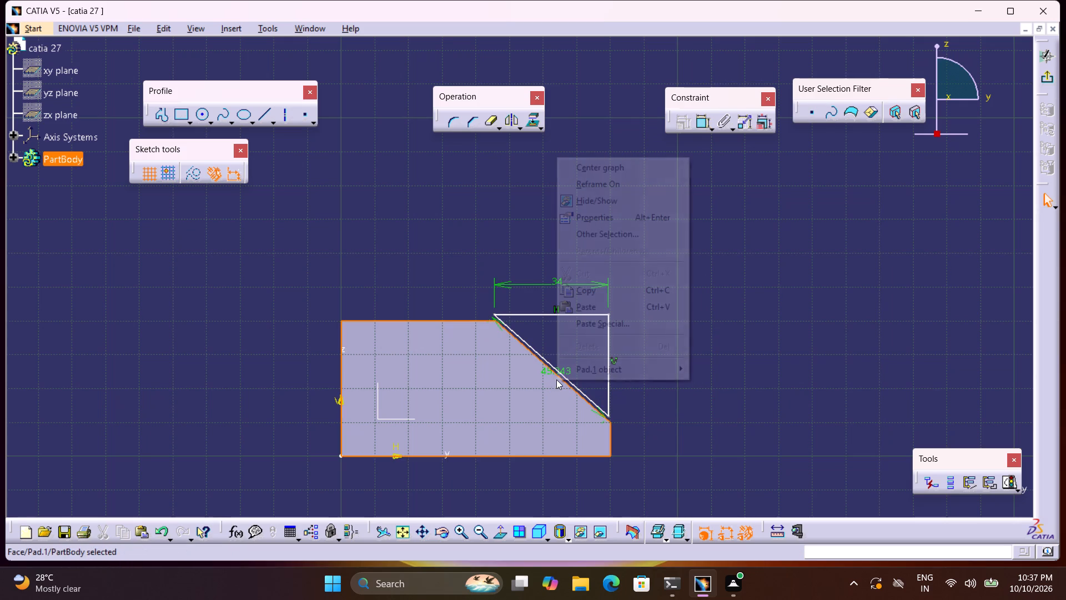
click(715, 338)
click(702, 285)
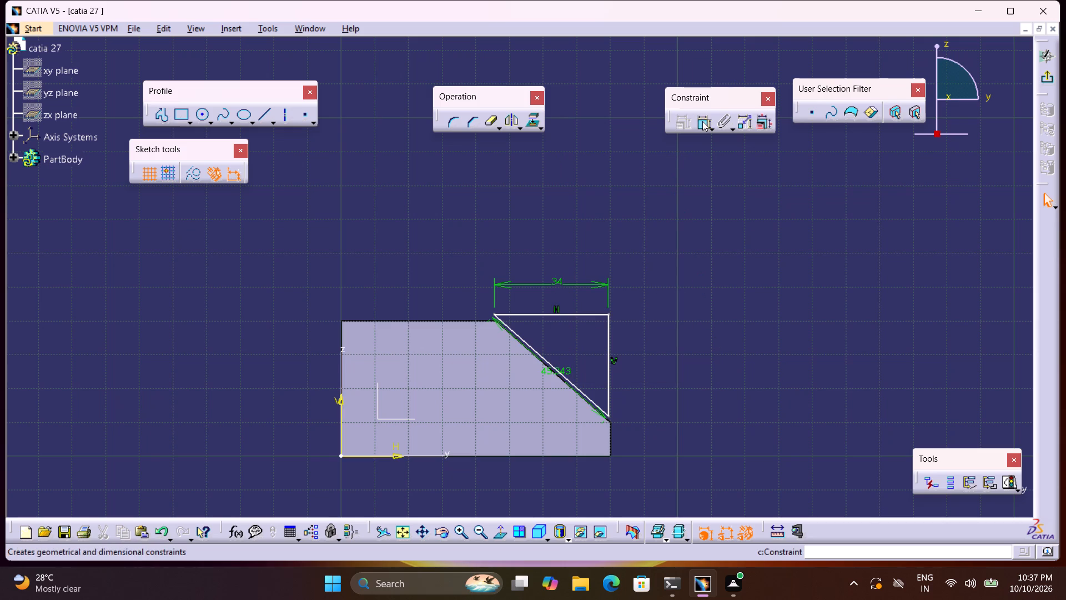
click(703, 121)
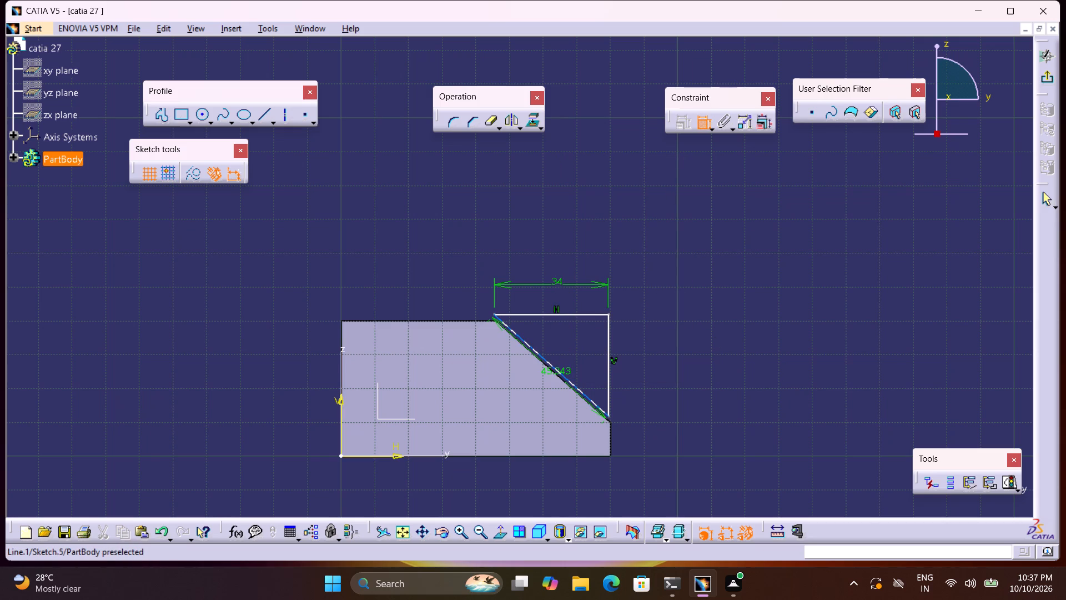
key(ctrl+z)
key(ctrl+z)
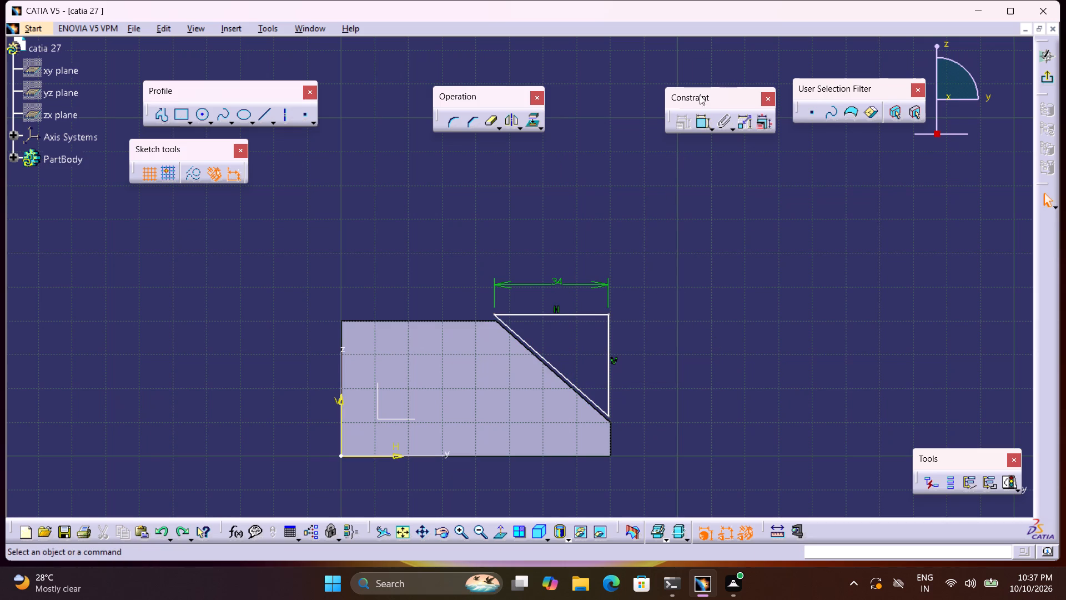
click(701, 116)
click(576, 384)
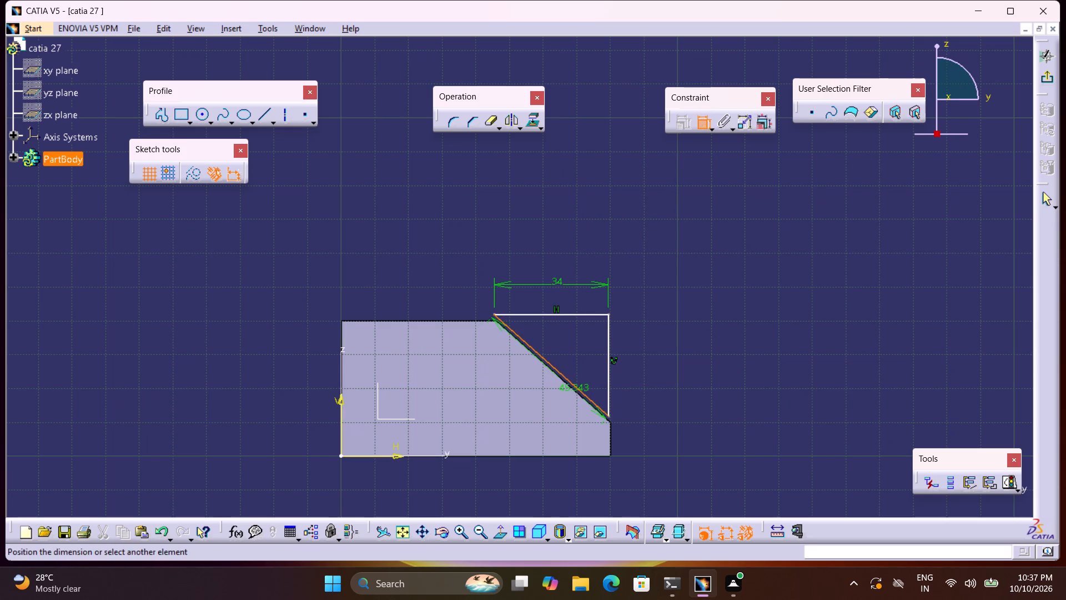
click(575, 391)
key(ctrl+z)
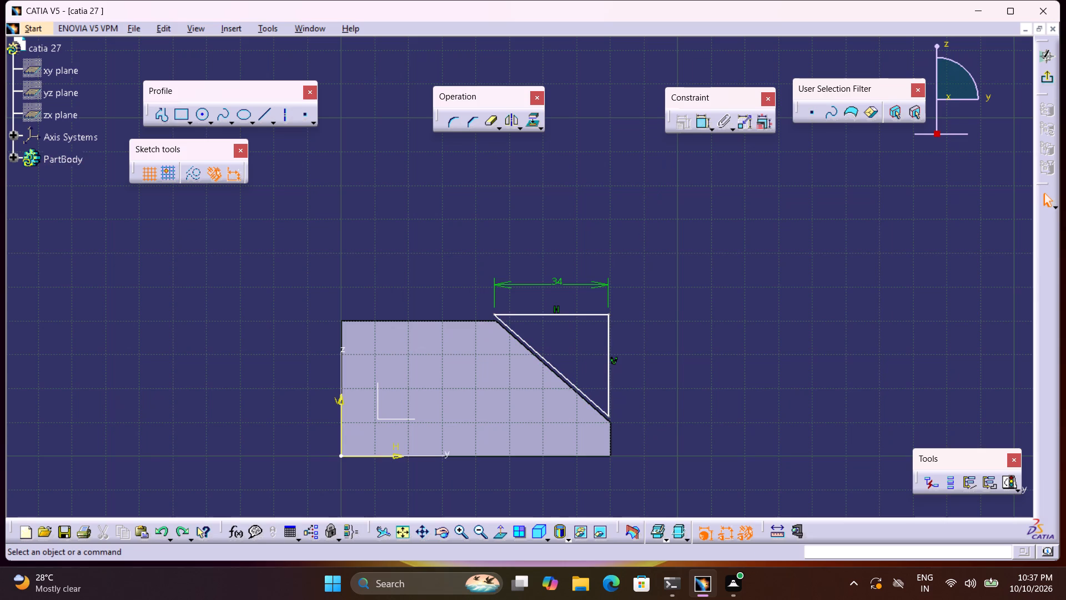
Apply a coincidence constraint between the triangle's sloping side and the face's slanted edge.
click(705, 119)
click(581, 393)
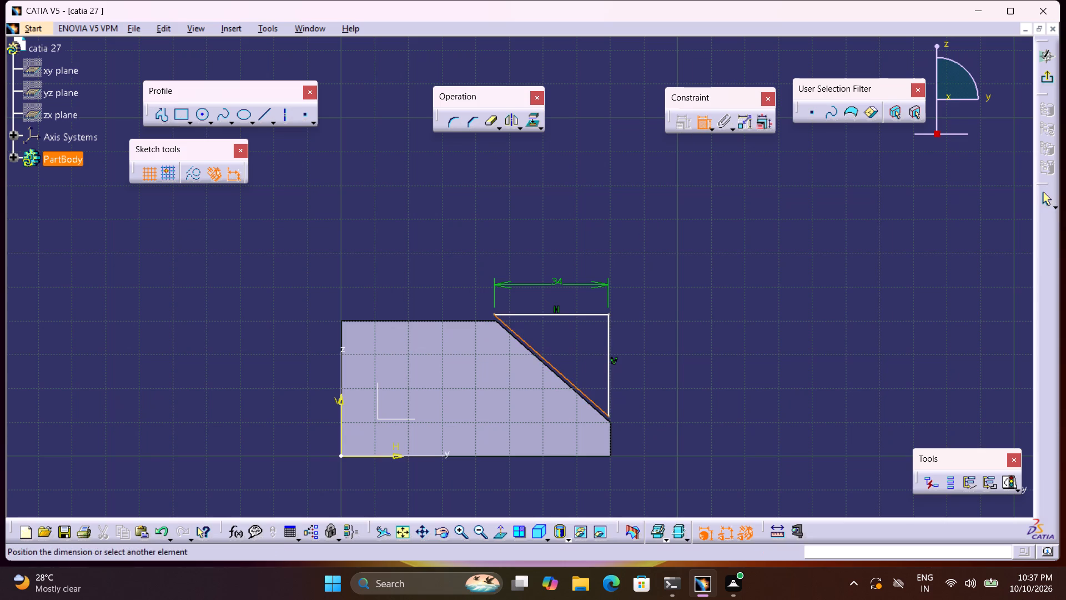
click(581, 399)
right_click(580, 399)
click(613, 341)
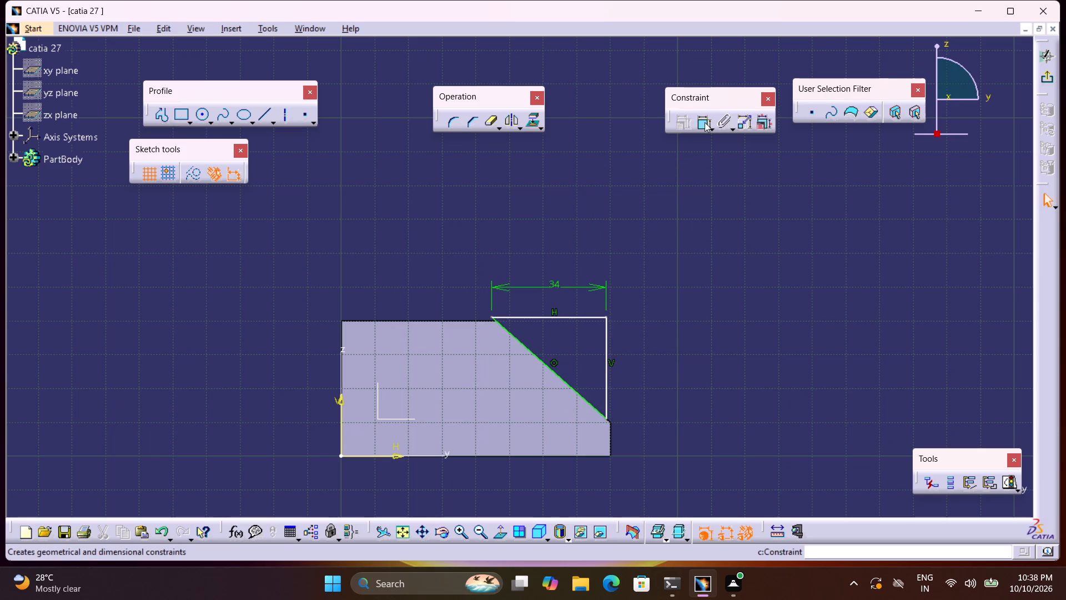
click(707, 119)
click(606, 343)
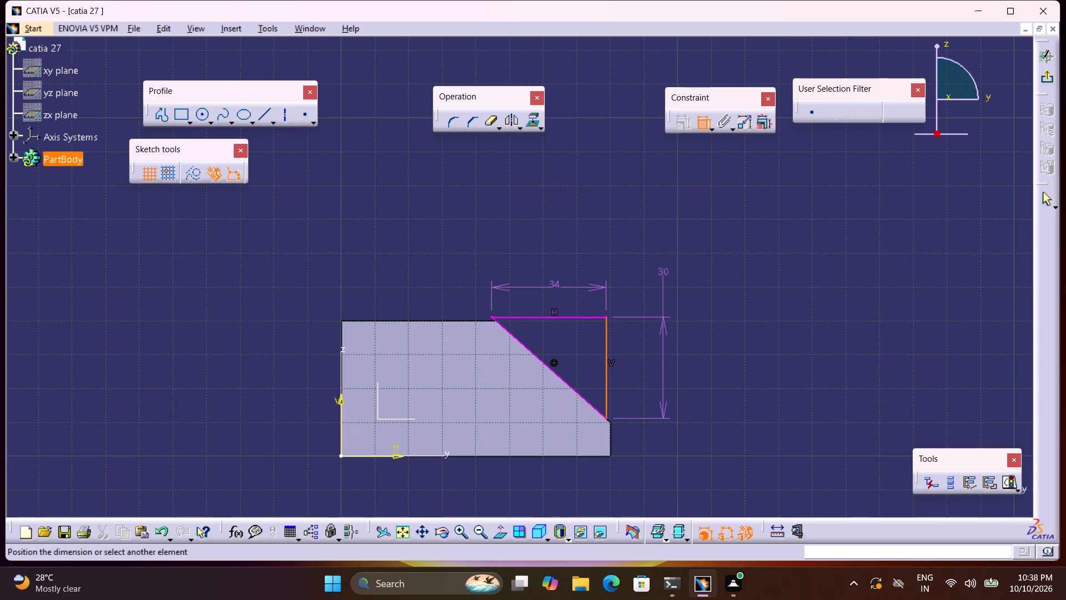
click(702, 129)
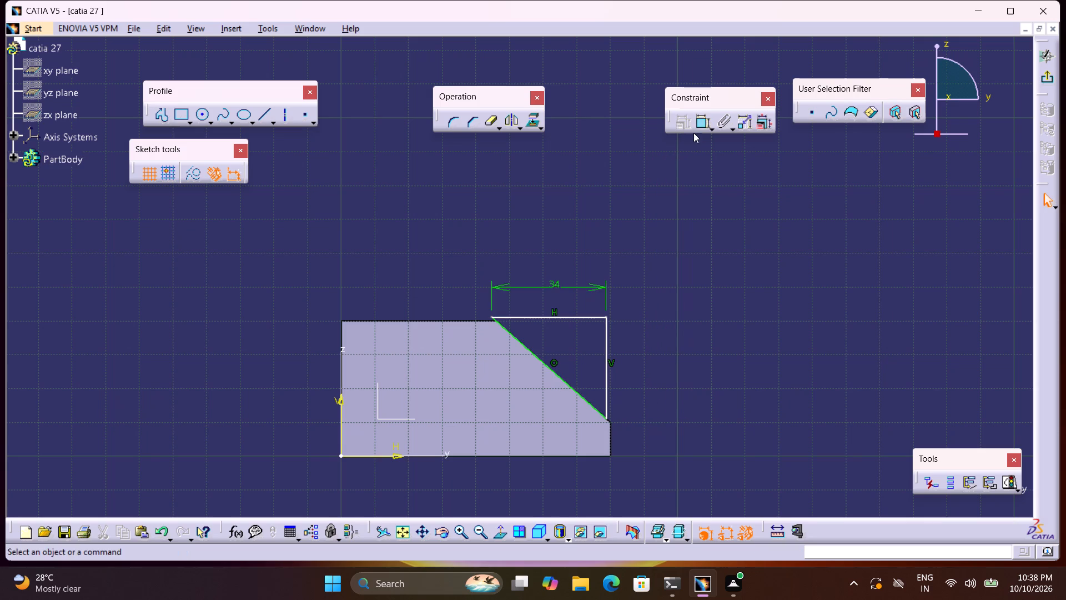
Make the triangle's vertical side coincident with the short vertical edge at the face's sloped end.
click(696, 129)
middle_drag(676, 299, 660, 246)
right_click(671, 290)
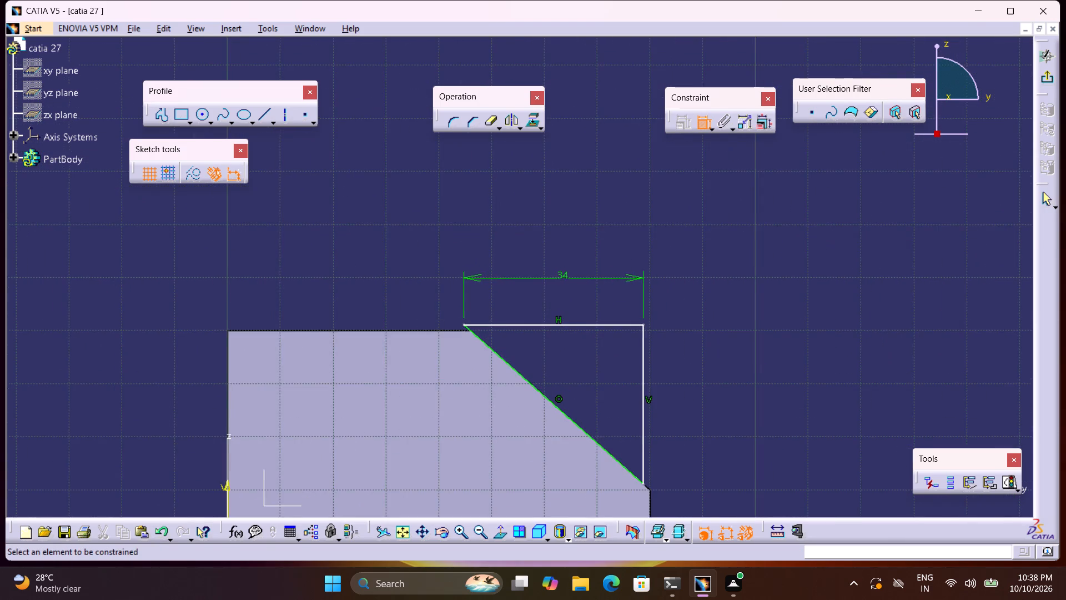
middle_drag(770, 397, 605, 208)
middle_drag(511, 299, 487, 208)
right_click(510, 298)
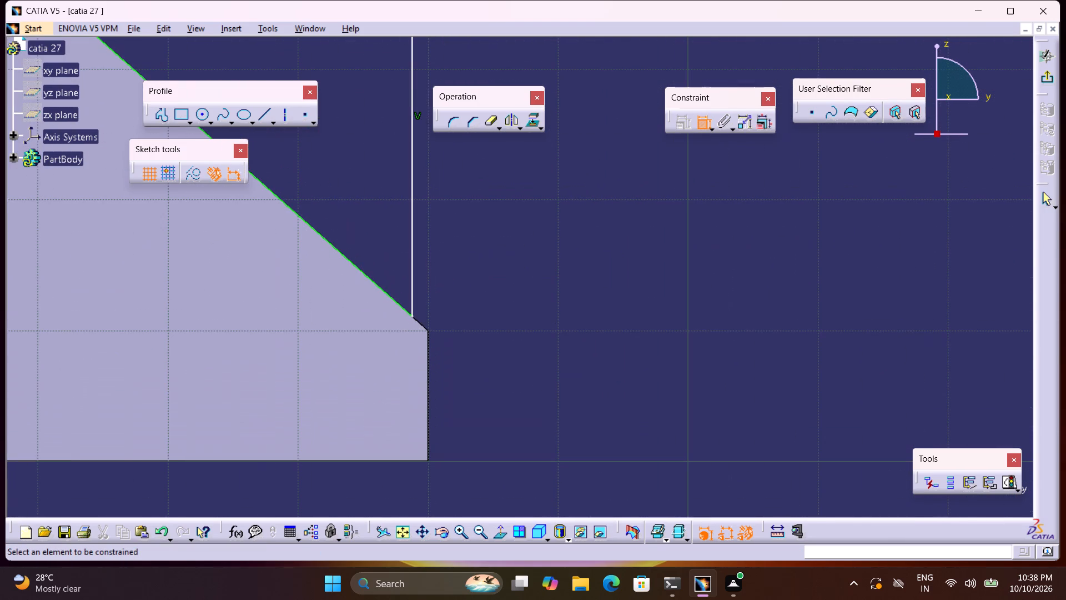
click(413, 317)
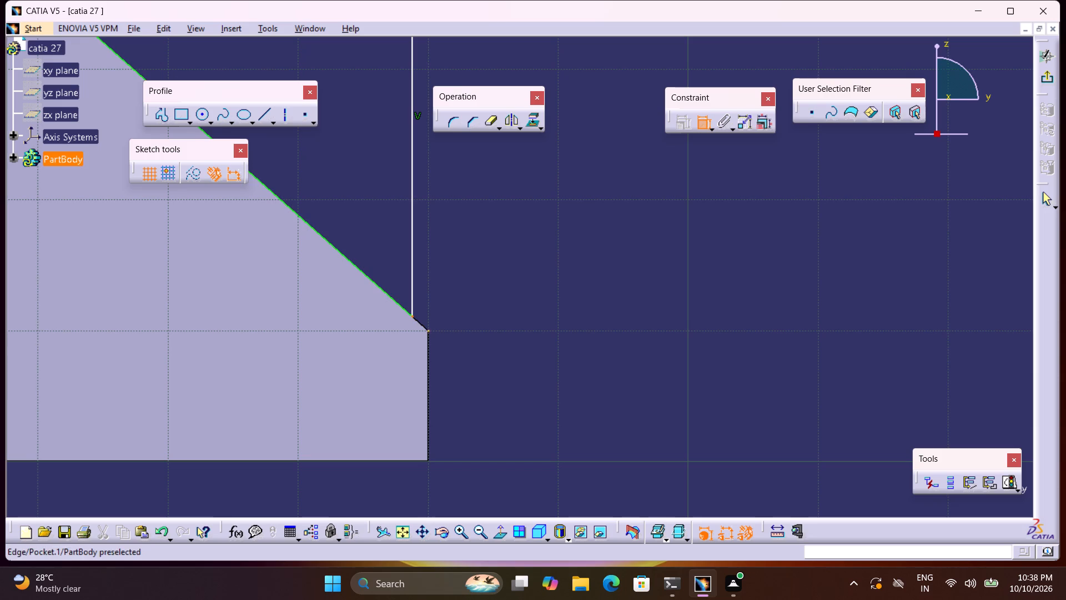
click(428, 338)
right_click(433, 338)
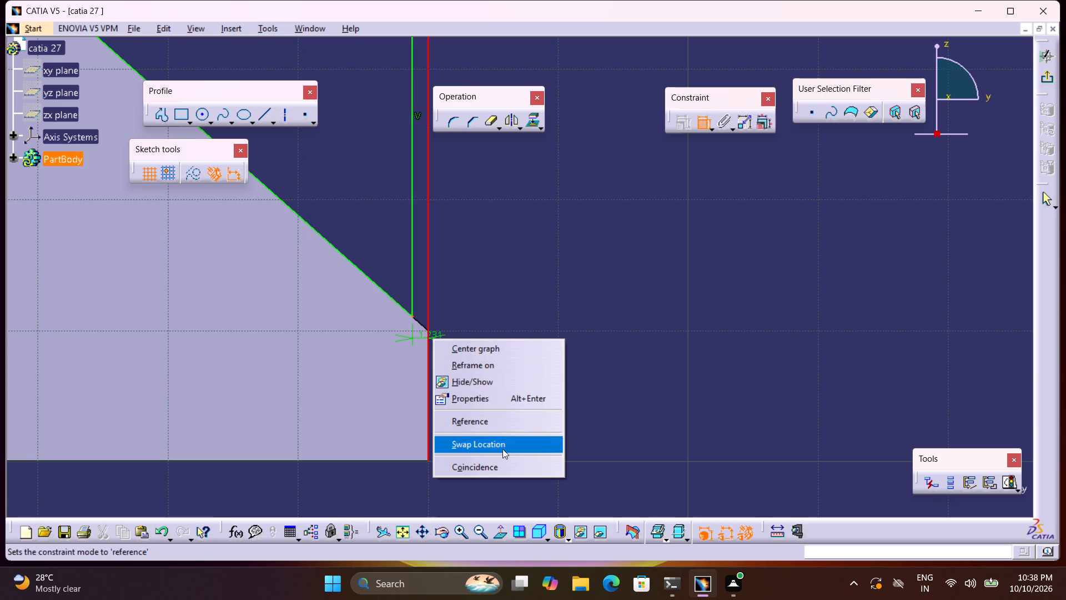
click(503, 463)
Exit the sketch and pad the triangle 10 mm in the reversed direction, inward over the sloped cut.
ctrl+middle_drag(534, 286, 546, 349)
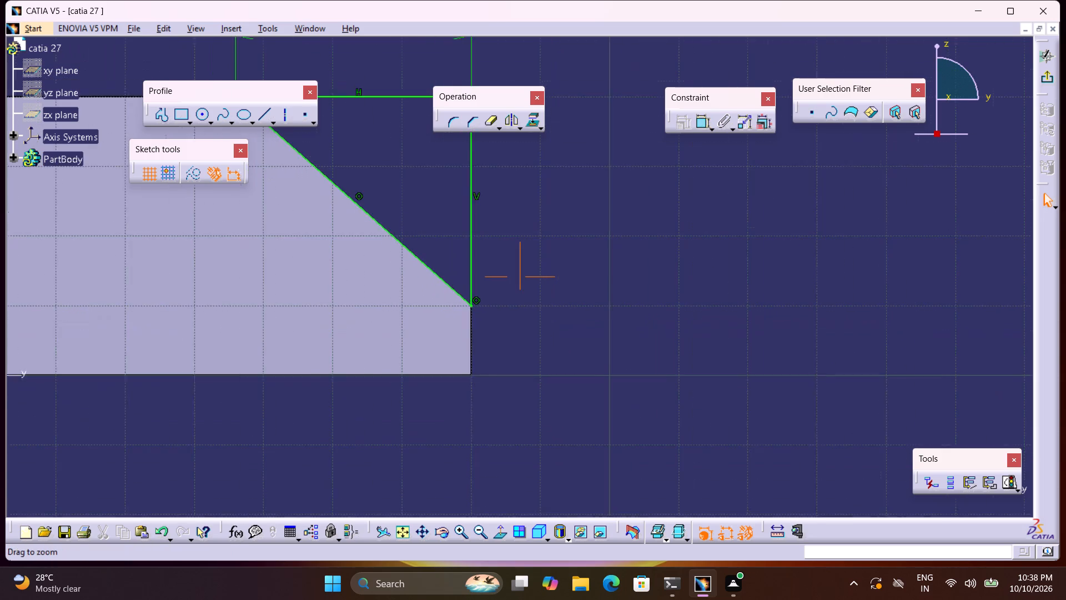
ctrl+middle_drag(546, 349, 546, 350)
middle_drag(533, 228, 582, 359)
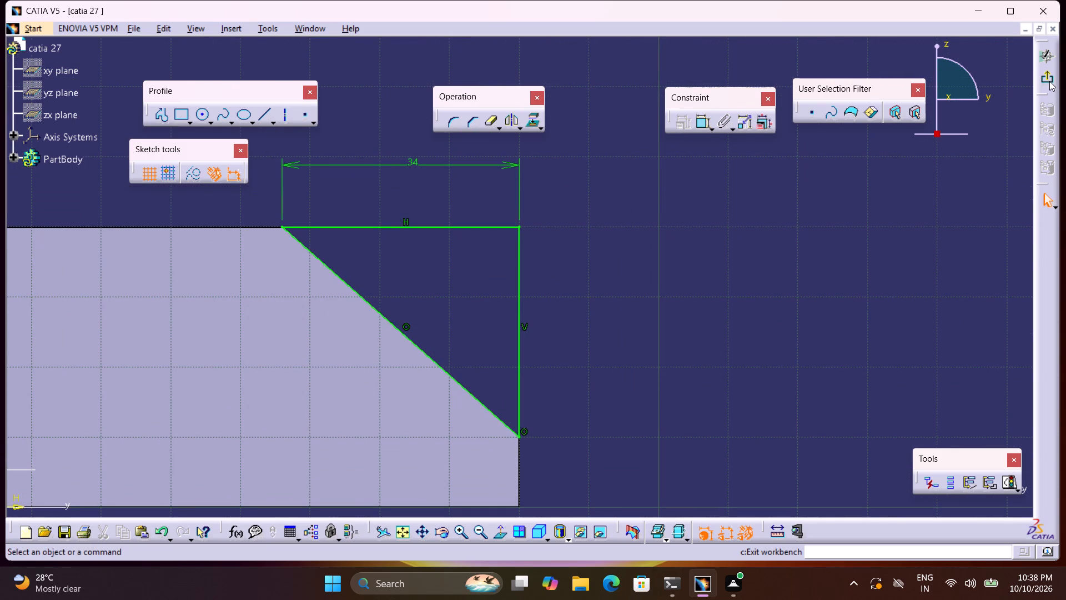
click(1047, 79)
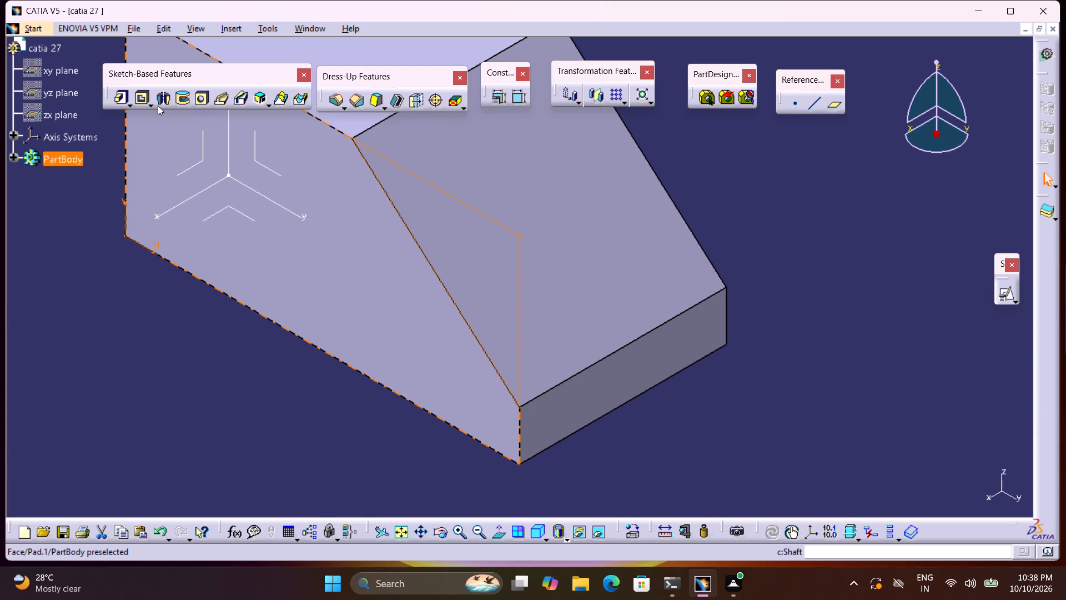
click(123, 99)
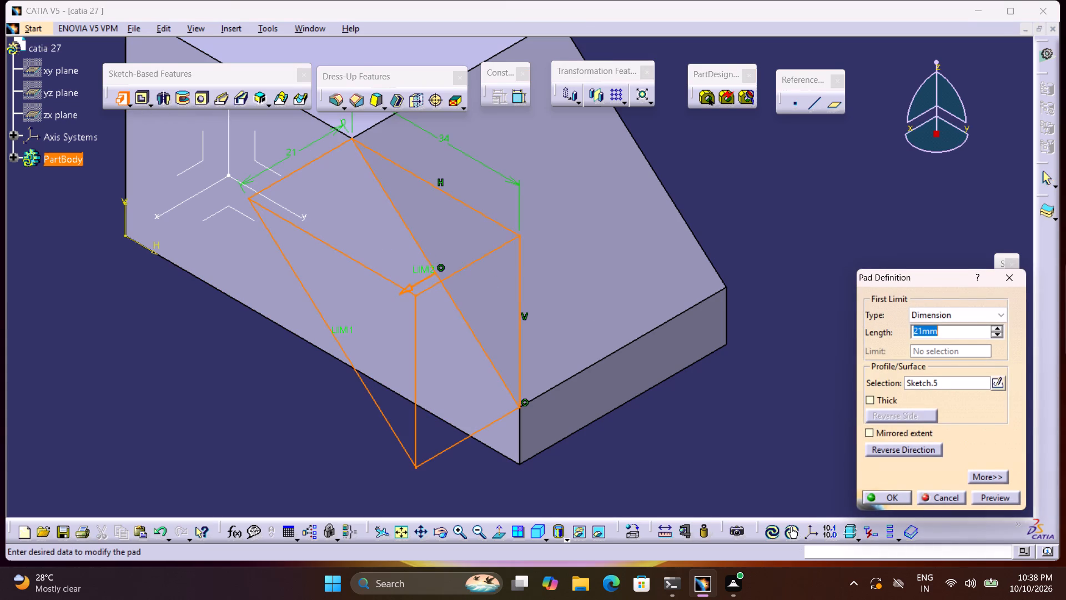
click(901, 449)
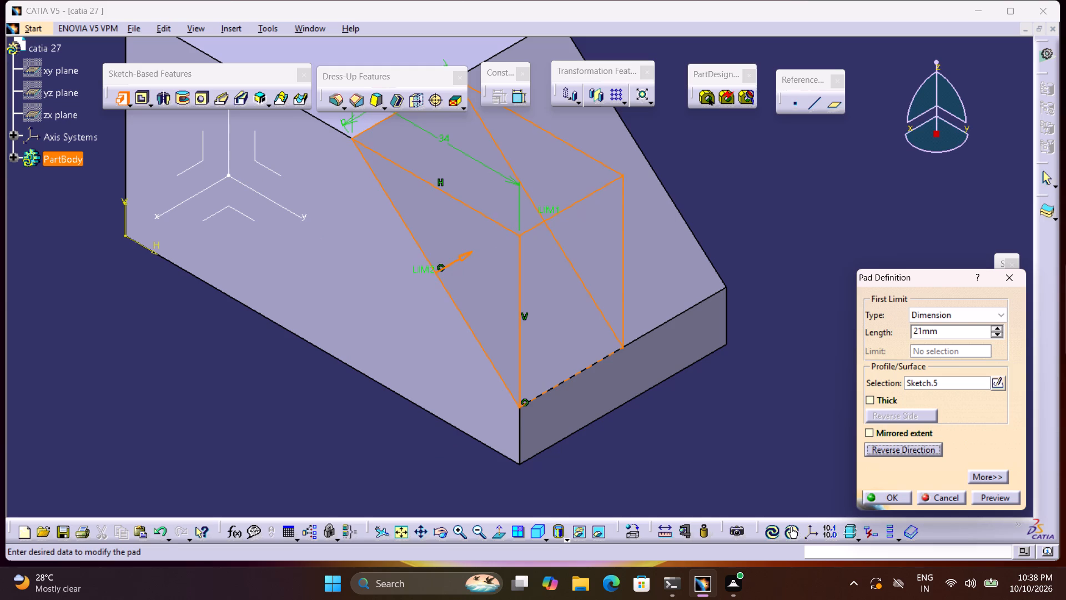
drag(939, 331, 821, 354)
text(10)
key(Return)
click(818, 347)
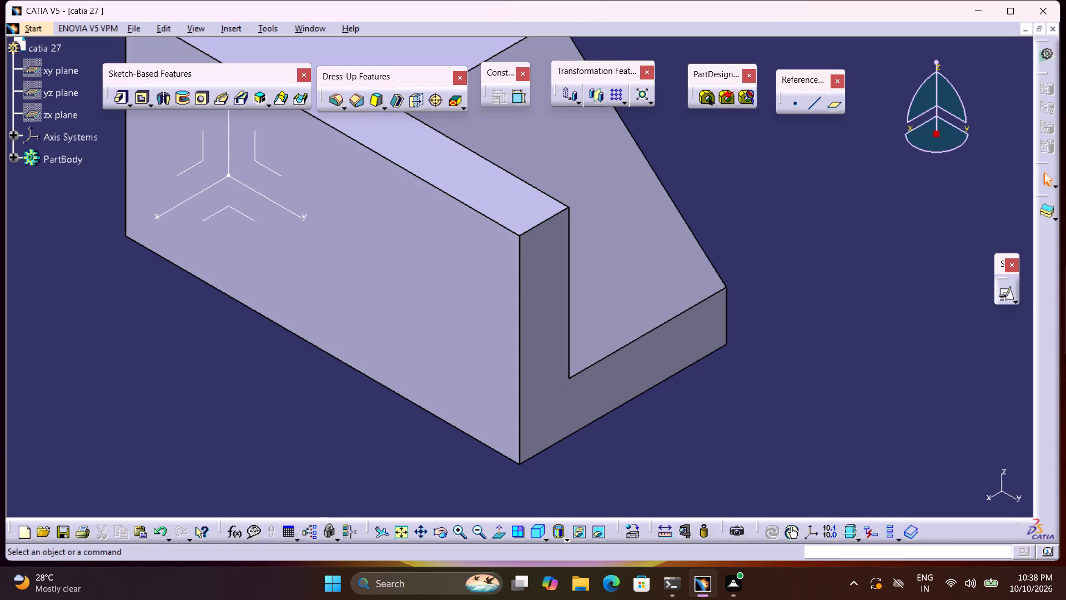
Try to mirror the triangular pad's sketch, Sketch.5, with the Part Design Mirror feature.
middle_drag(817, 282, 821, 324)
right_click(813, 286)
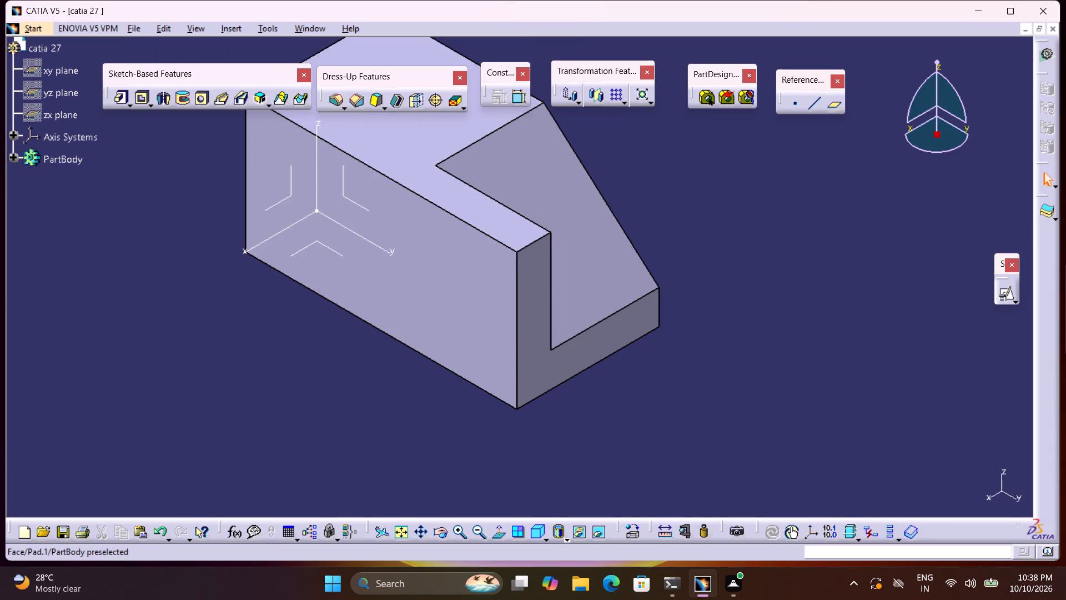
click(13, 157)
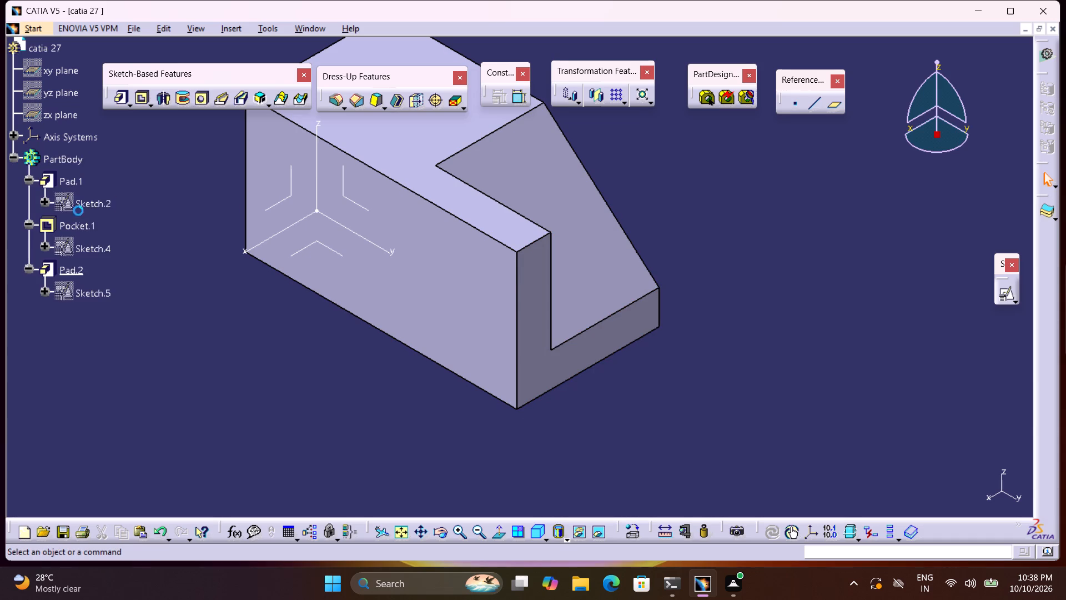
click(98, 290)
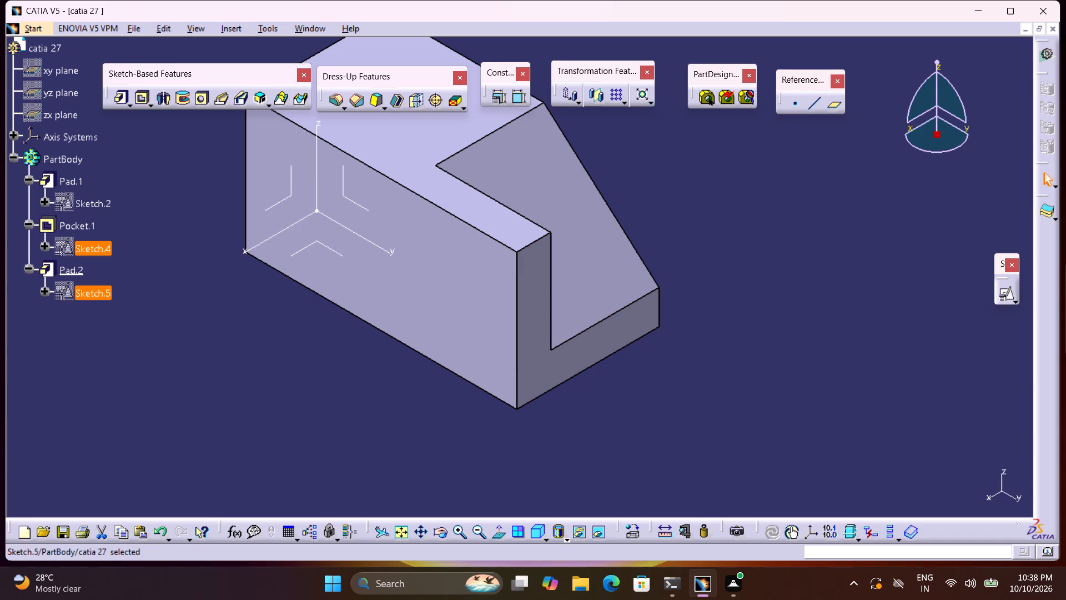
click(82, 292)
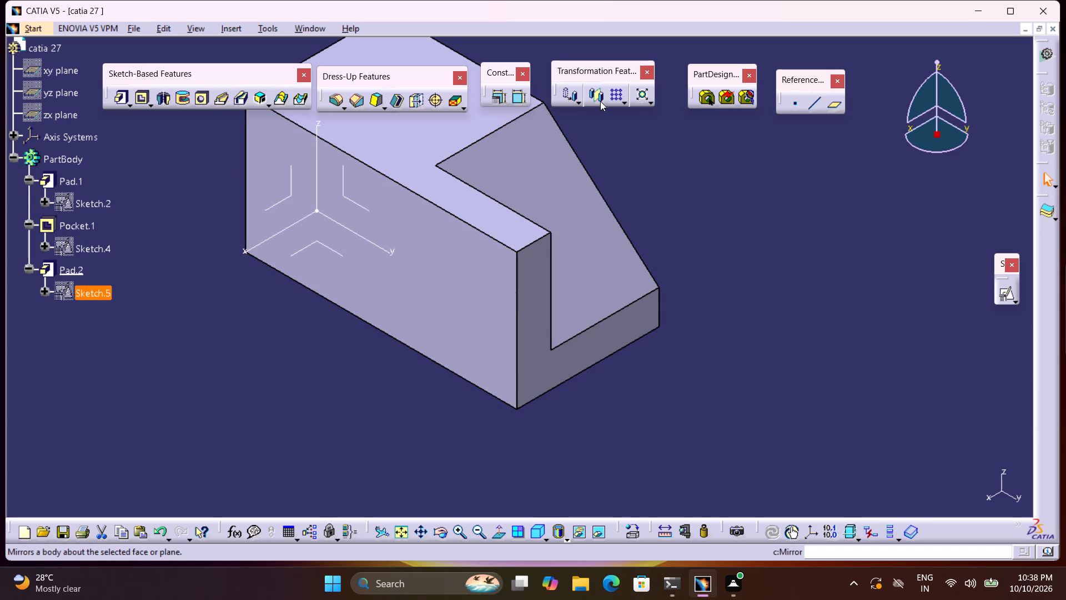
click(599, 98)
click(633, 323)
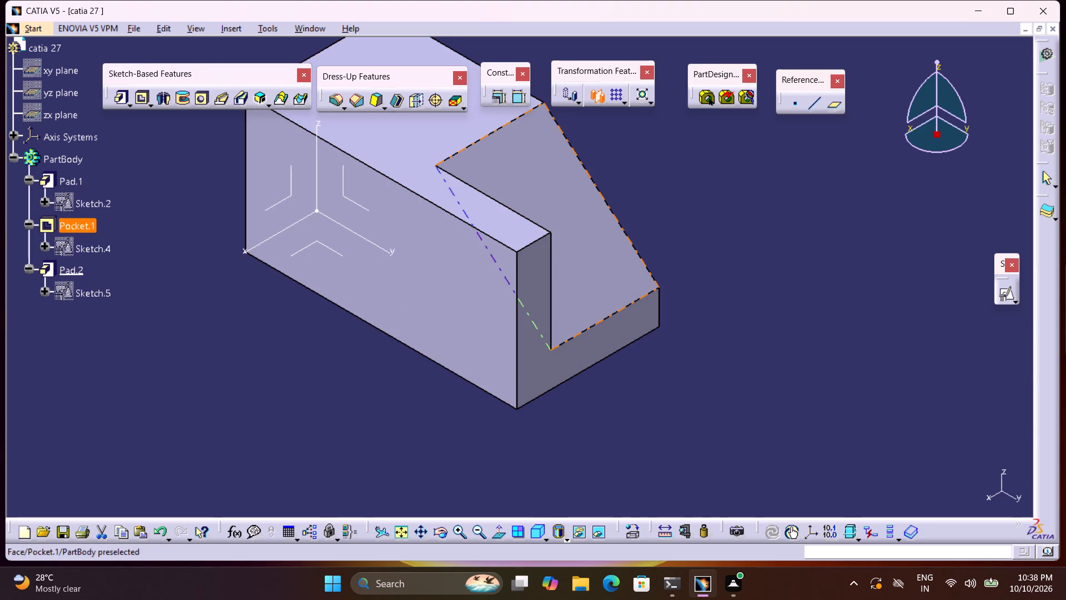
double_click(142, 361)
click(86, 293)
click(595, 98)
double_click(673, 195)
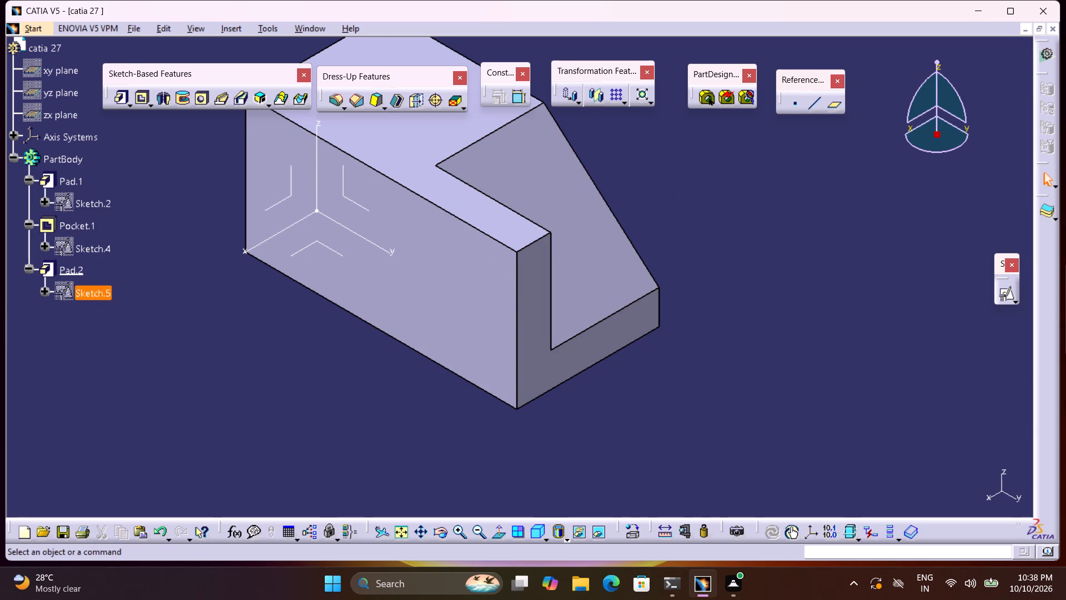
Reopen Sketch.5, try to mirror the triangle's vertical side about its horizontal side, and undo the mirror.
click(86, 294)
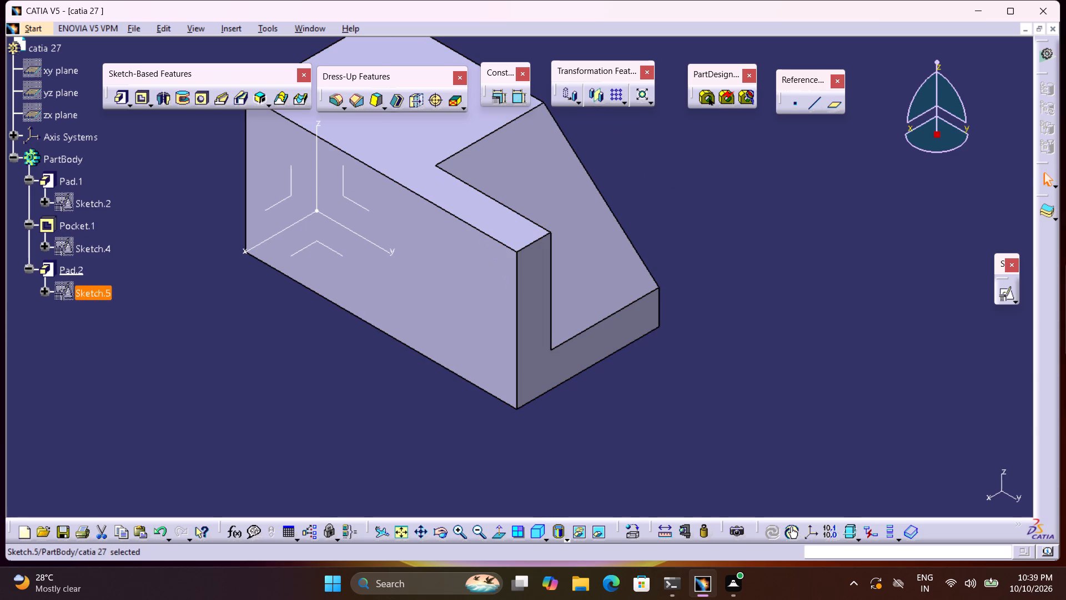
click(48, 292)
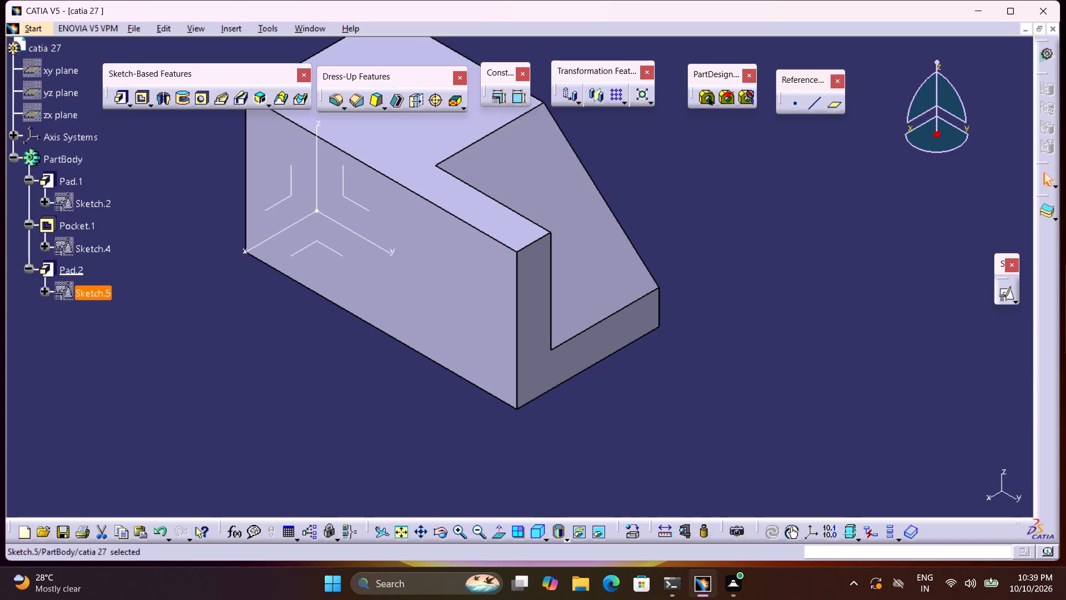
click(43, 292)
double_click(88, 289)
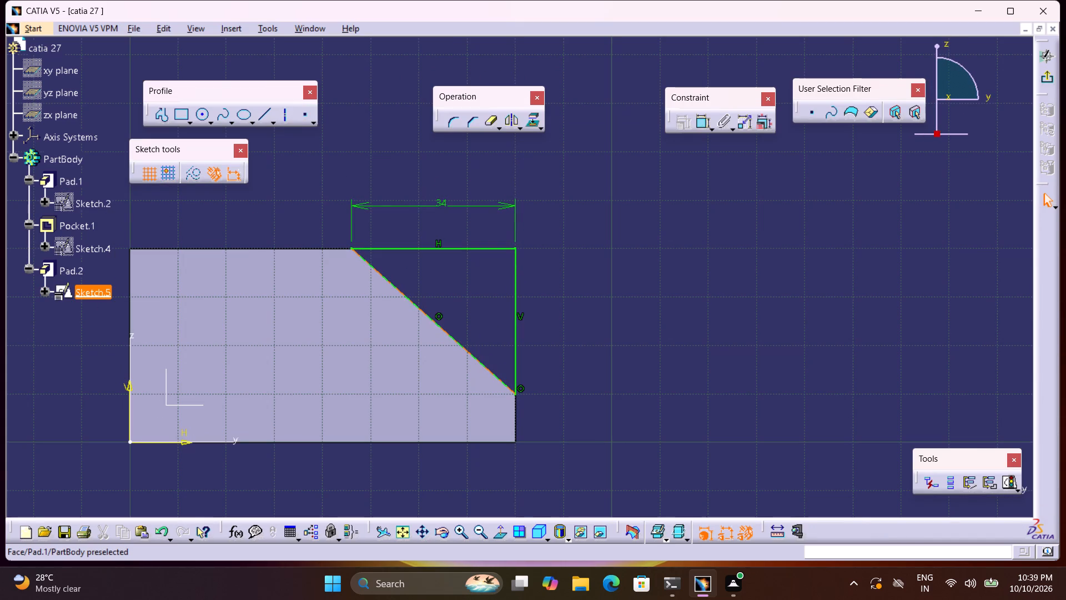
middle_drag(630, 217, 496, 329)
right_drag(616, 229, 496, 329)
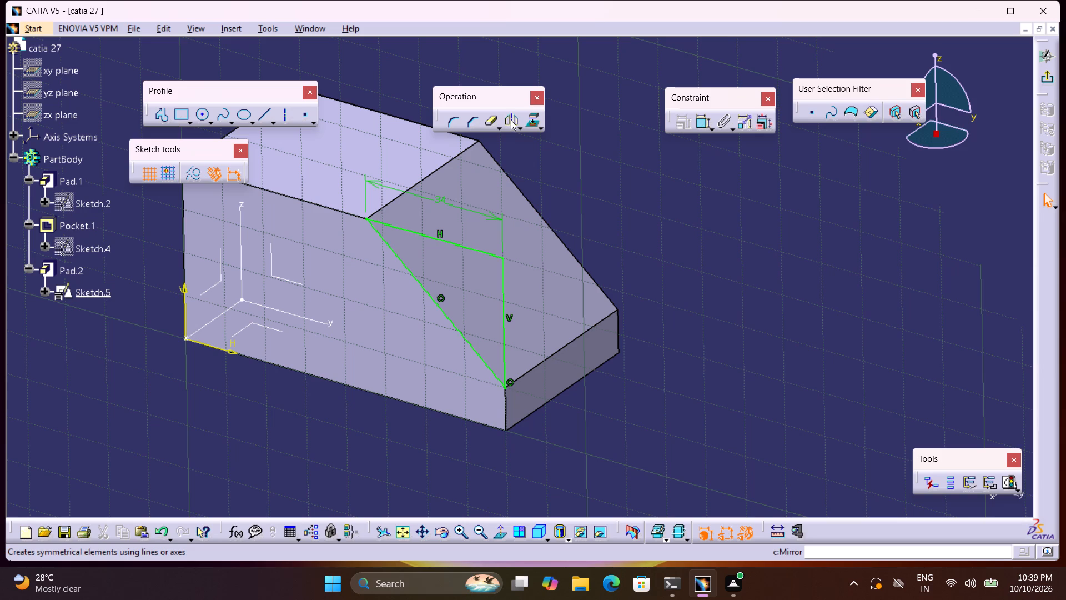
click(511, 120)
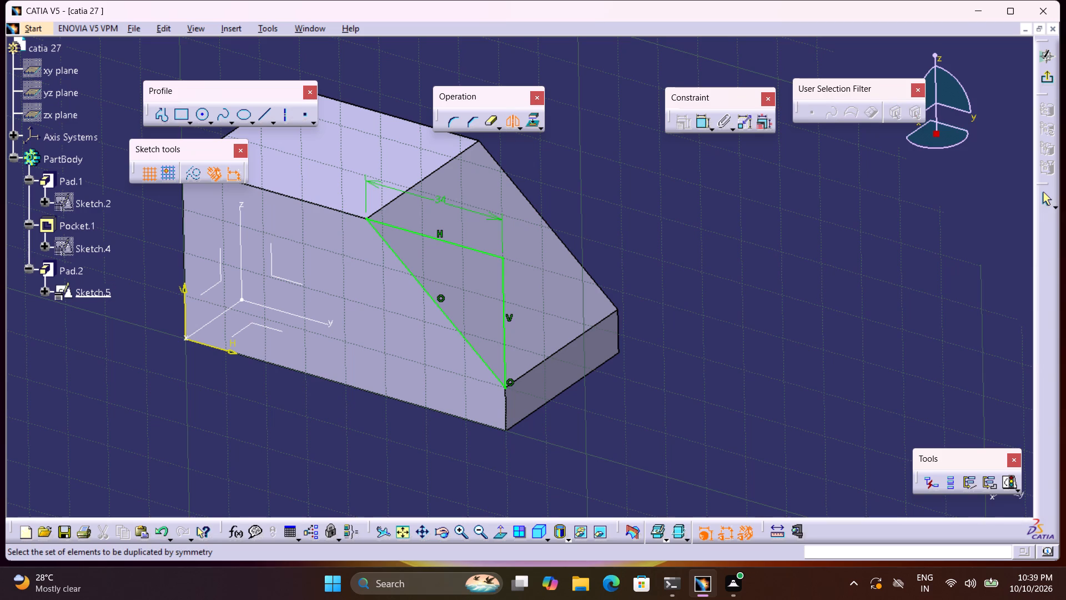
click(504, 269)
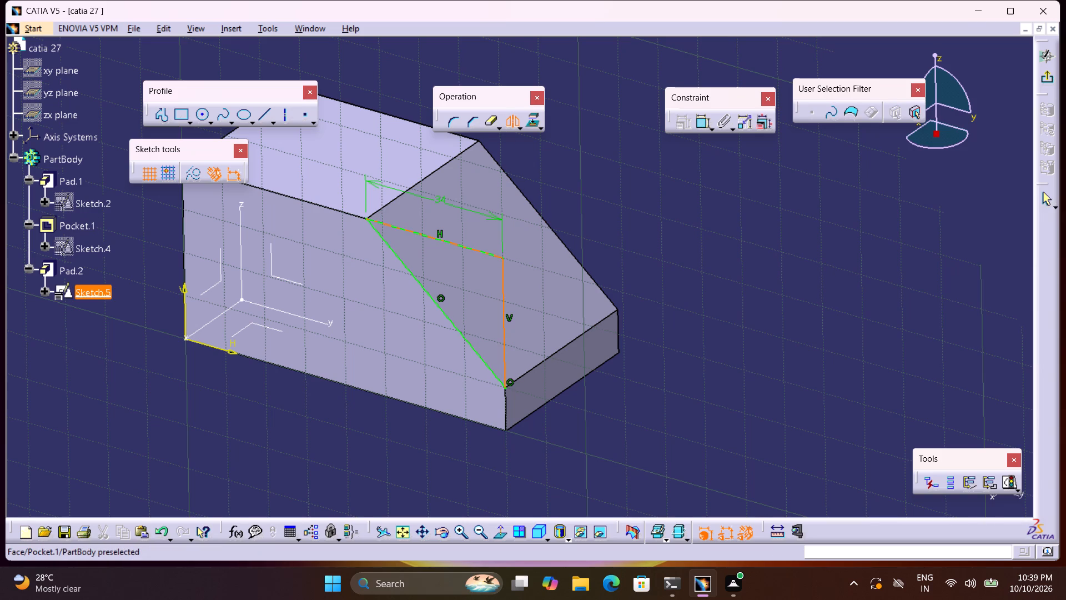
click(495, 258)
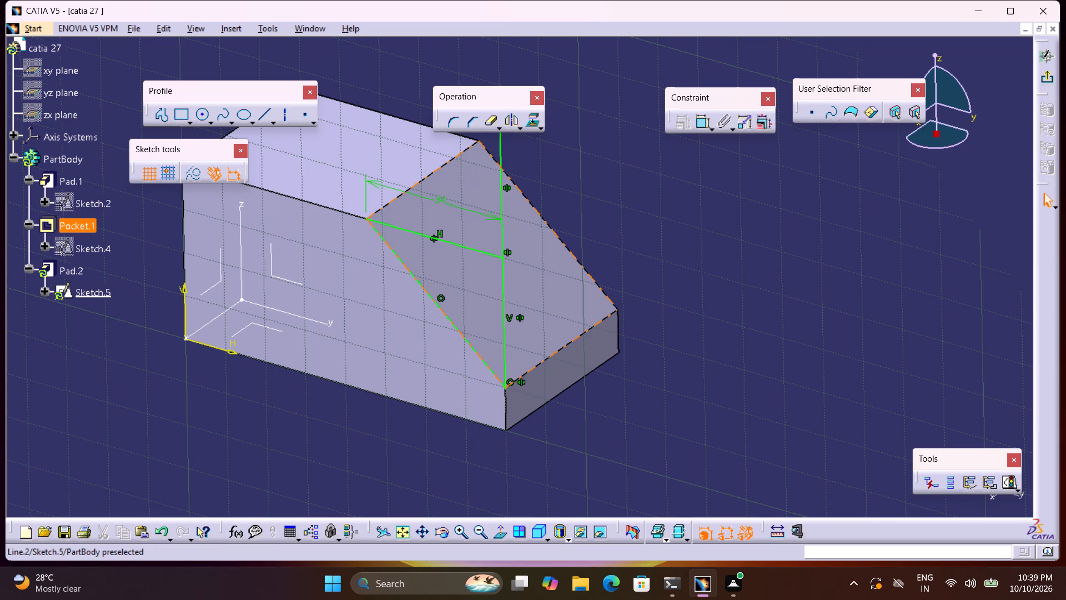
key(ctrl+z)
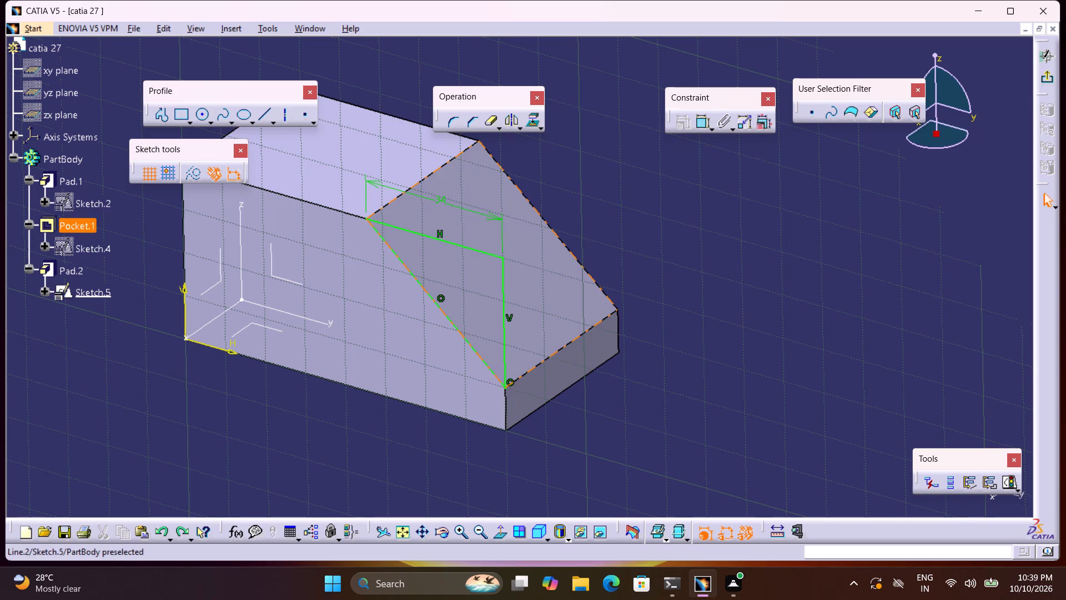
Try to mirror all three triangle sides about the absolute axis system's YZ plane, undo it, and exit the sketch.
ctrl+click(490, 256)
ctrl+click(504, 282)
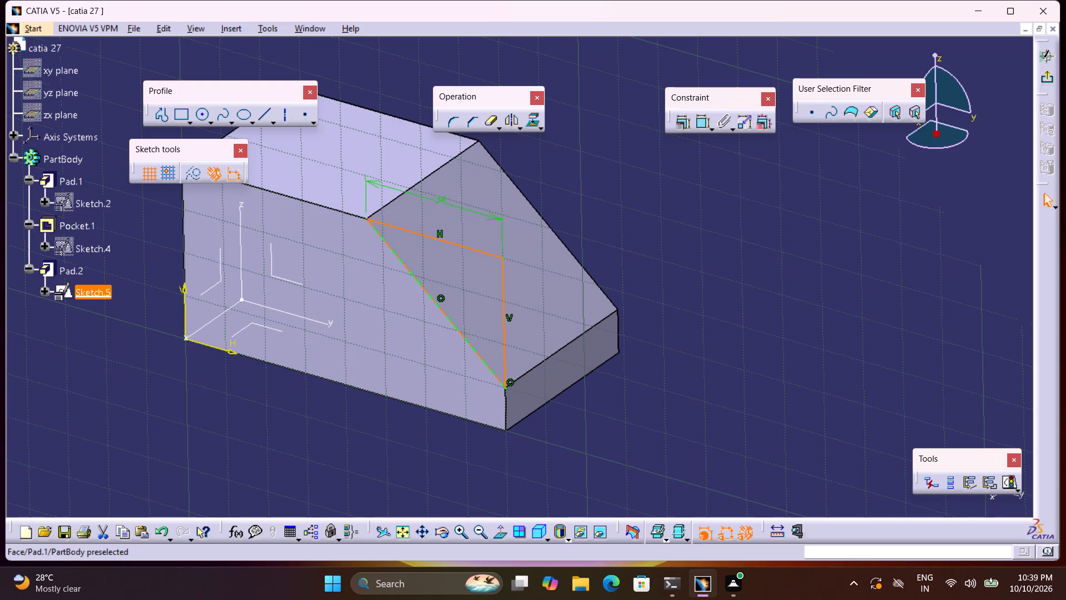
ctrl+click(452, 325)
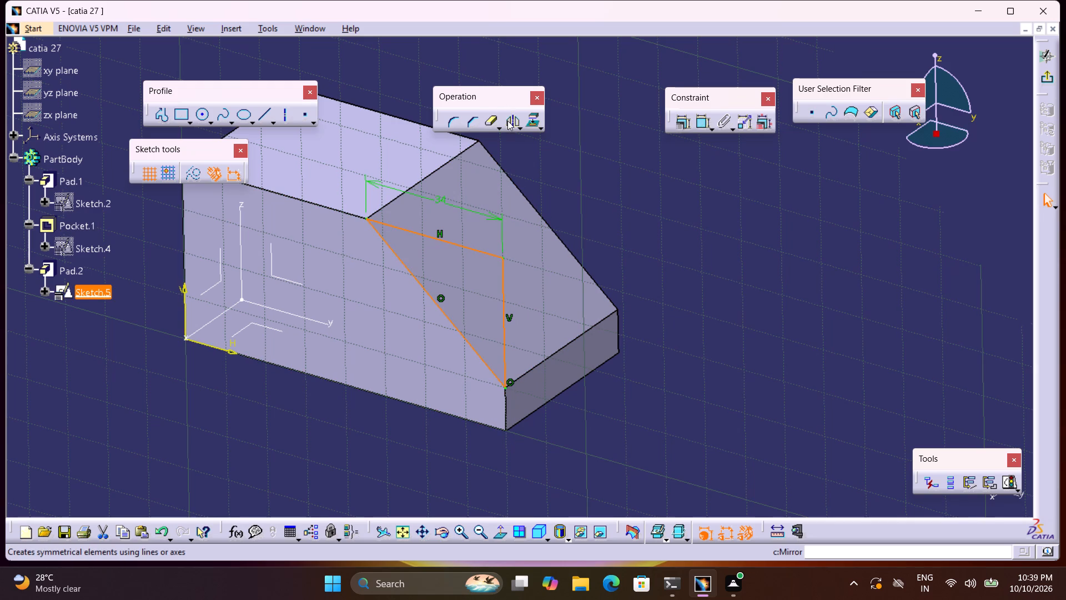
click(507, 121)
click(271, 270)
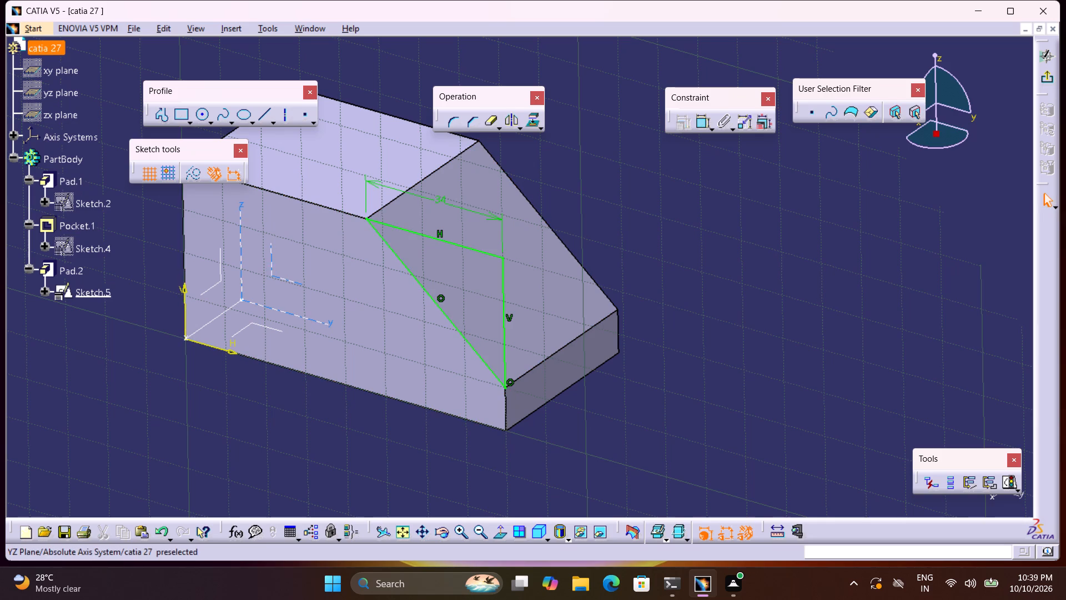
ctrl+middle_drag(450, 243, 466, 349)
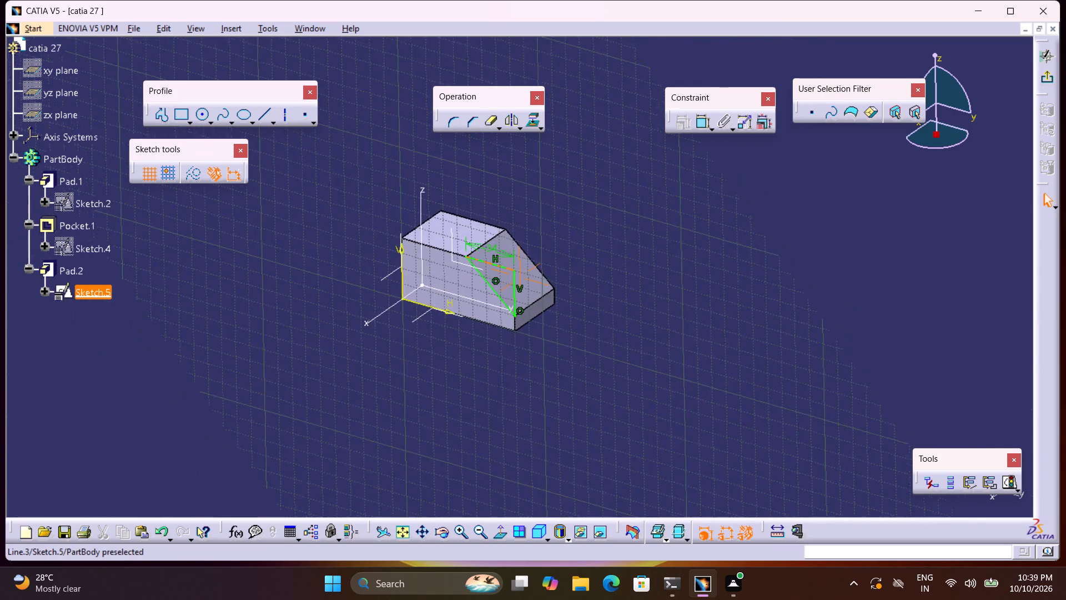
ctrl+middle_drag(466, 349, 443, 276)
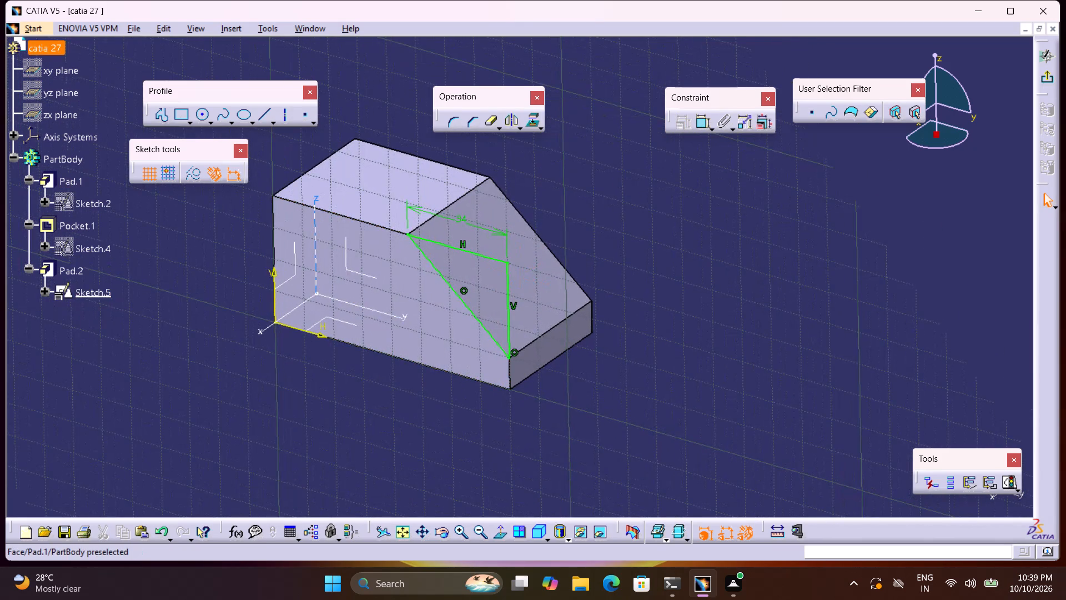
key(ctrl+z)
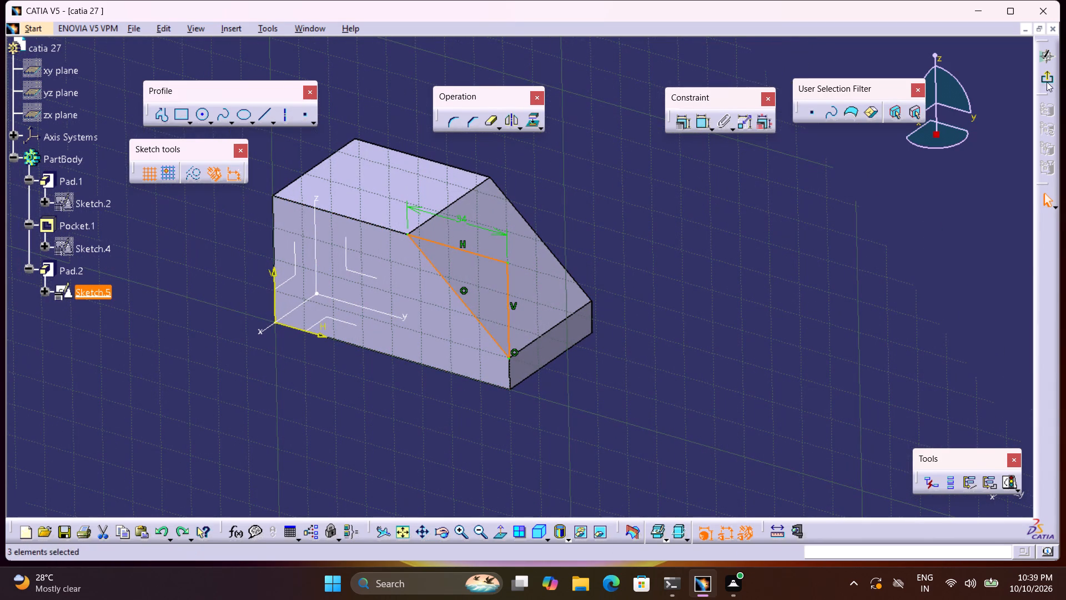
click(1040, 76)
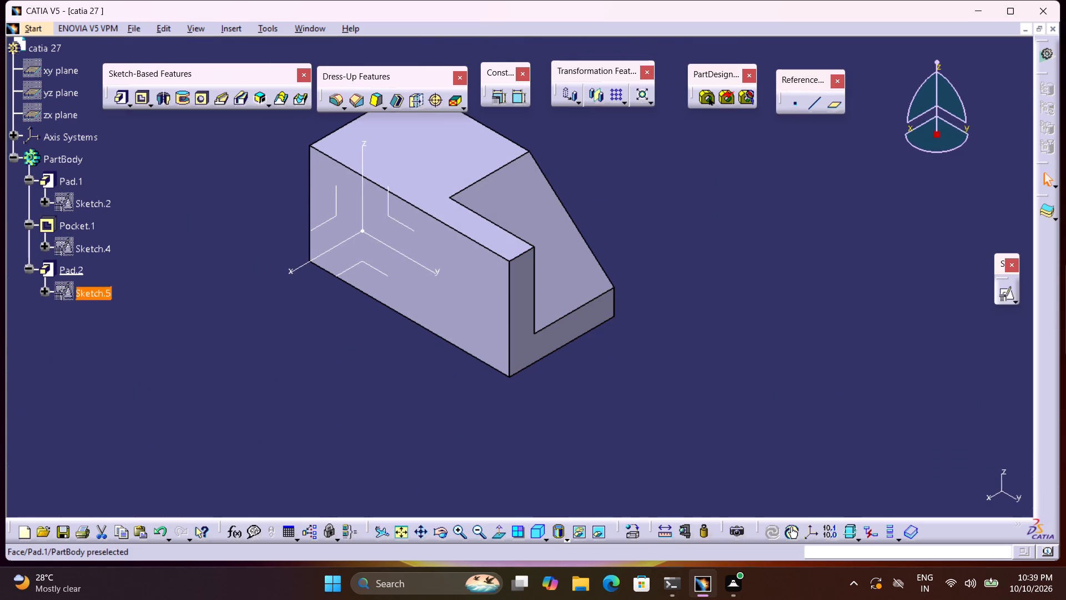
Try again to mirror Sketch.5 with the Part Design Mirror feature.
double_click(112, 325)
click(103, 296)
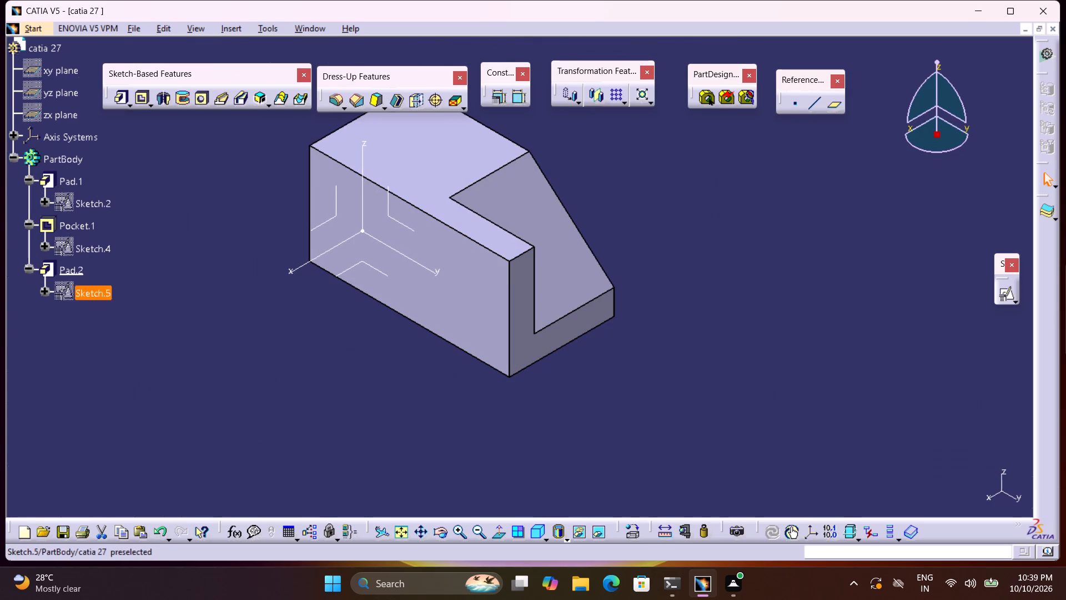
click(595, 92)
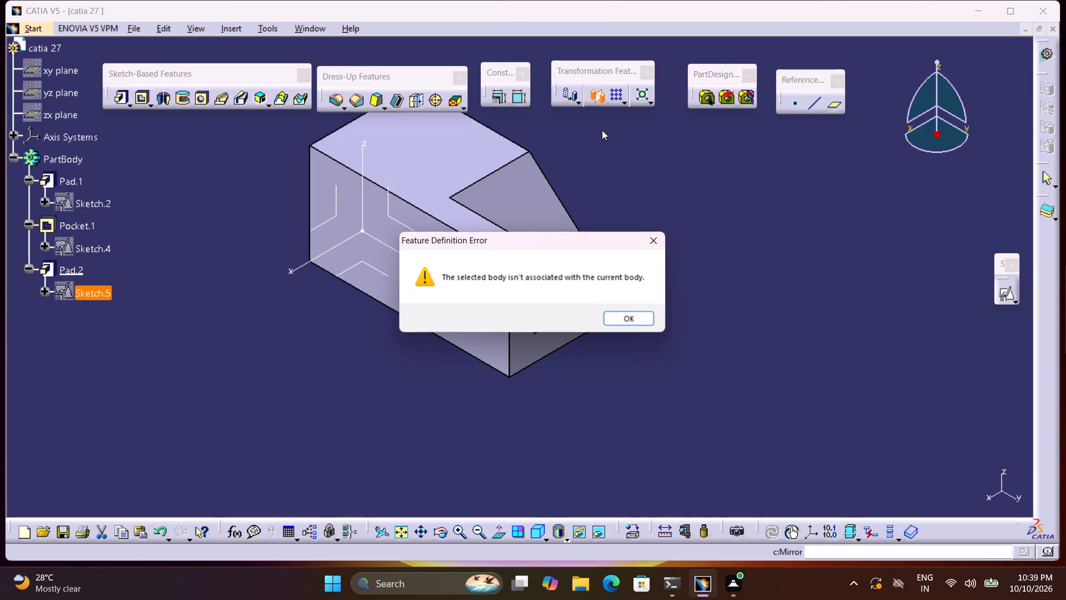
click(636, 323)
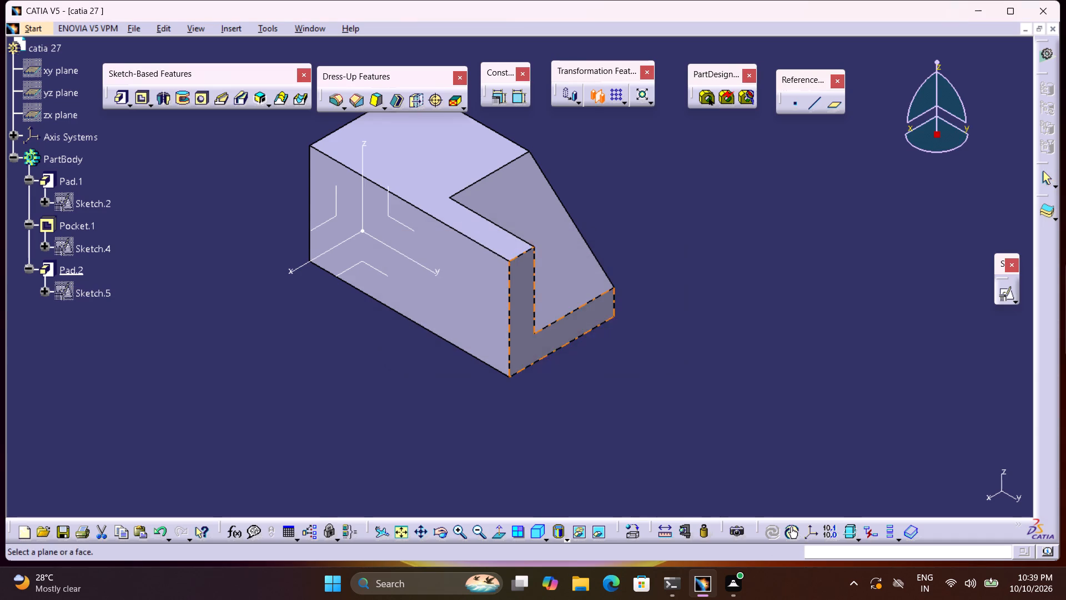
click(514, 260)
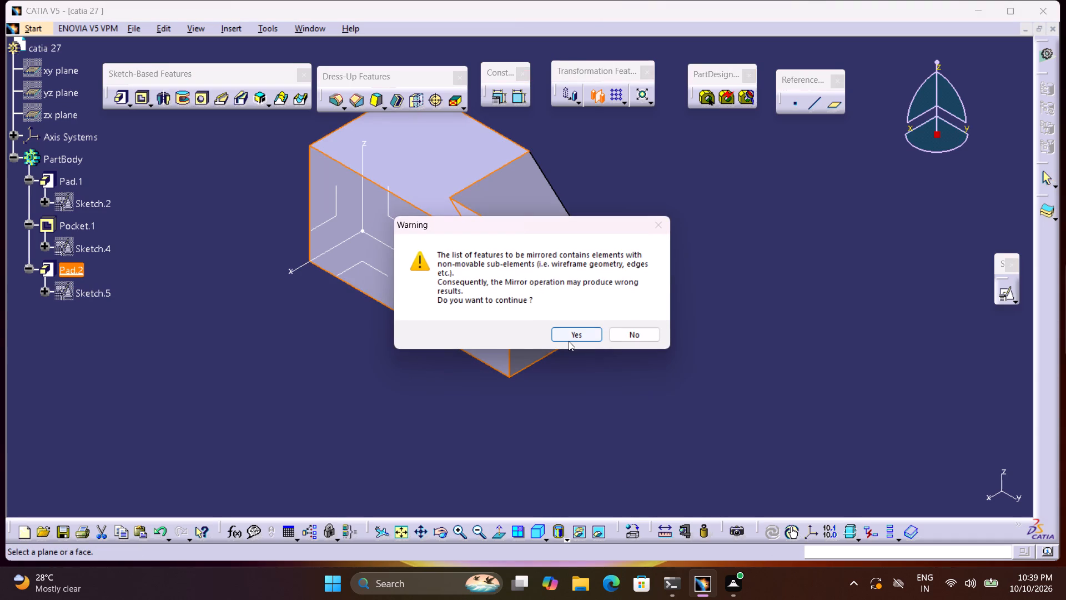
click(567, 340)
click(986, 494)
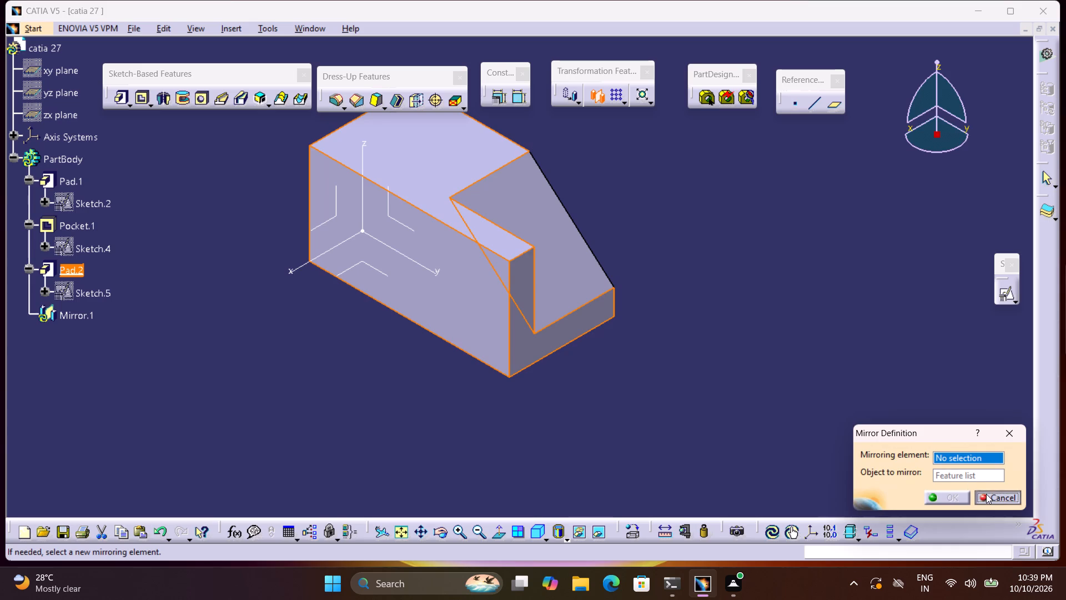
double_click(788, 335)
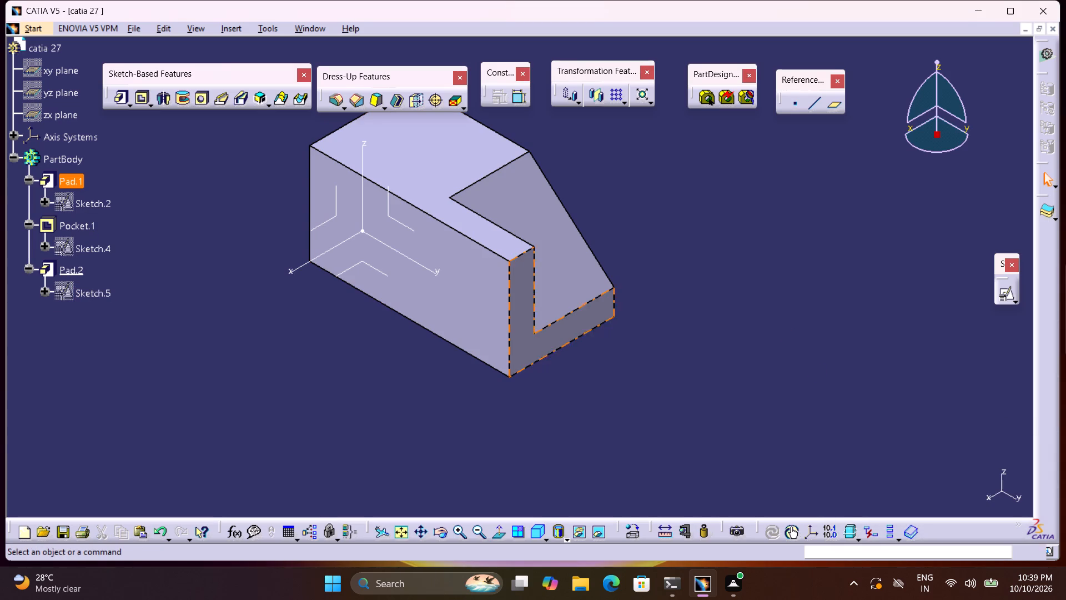
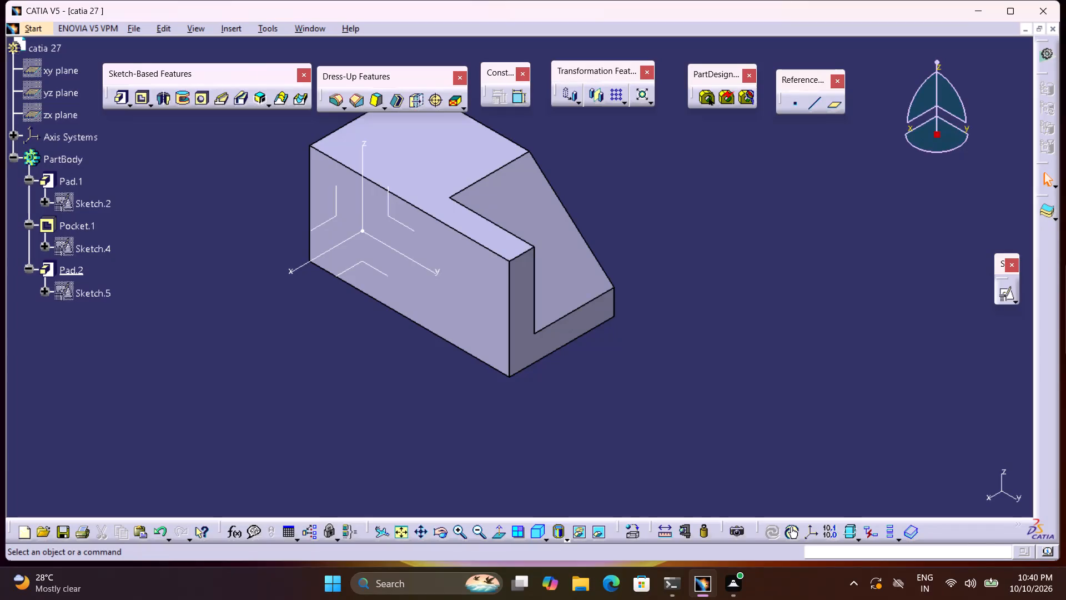
Create a positioned sketch on Pad.1's side face opposite the triangular pad.
middle_drag(696, 227, 536, 273)
right_drag(641, 238, 536, 273)
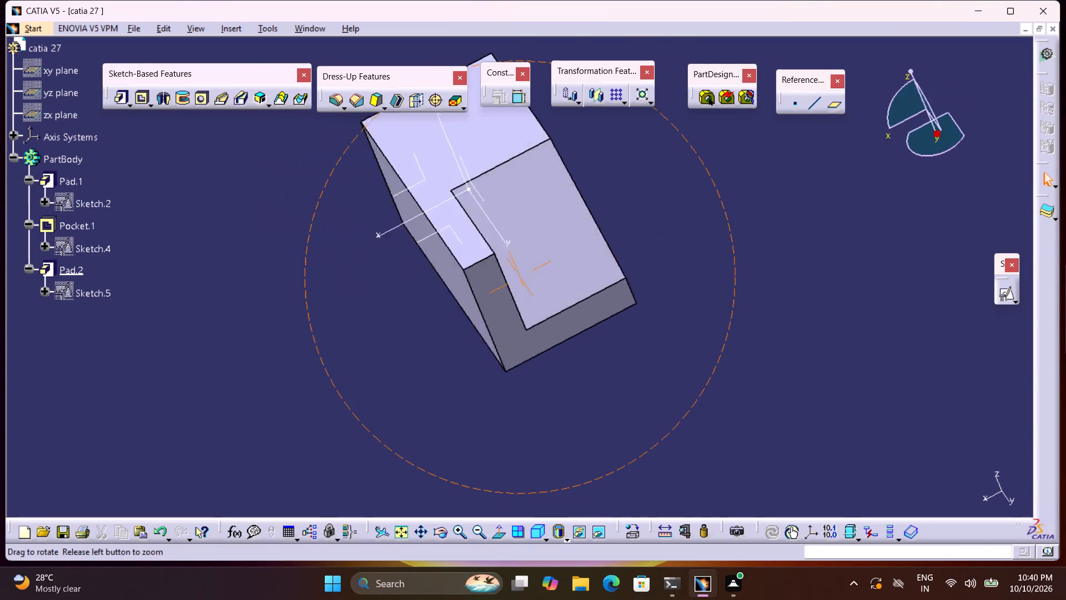
right_drag(536, 273, 398, 310)
middle_drag(536, 273, 398, 311)
click(1007, 298)
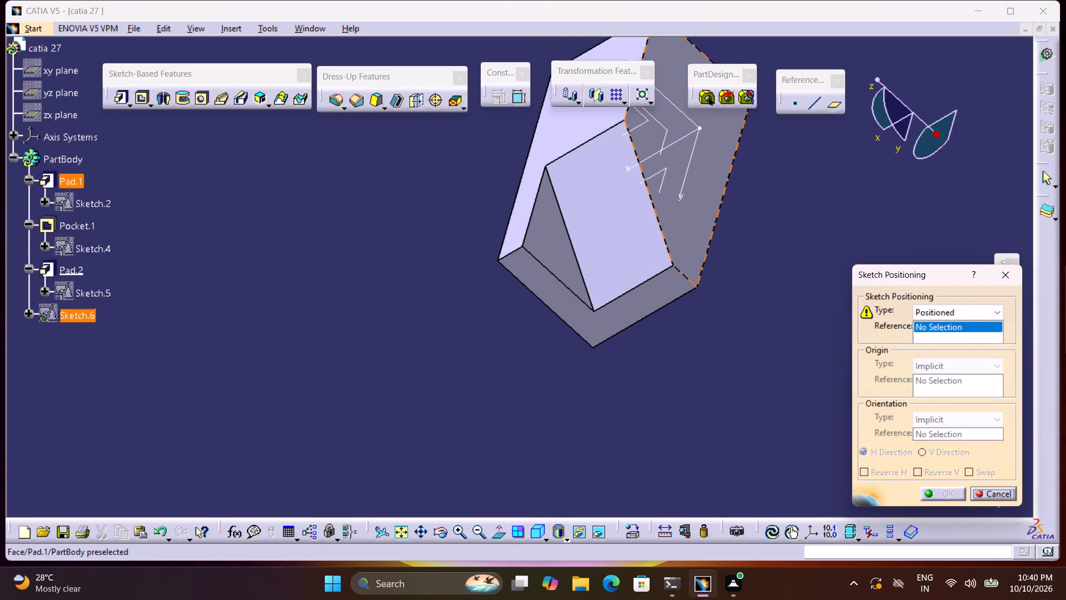
click(703, 192)
click(948, 494)
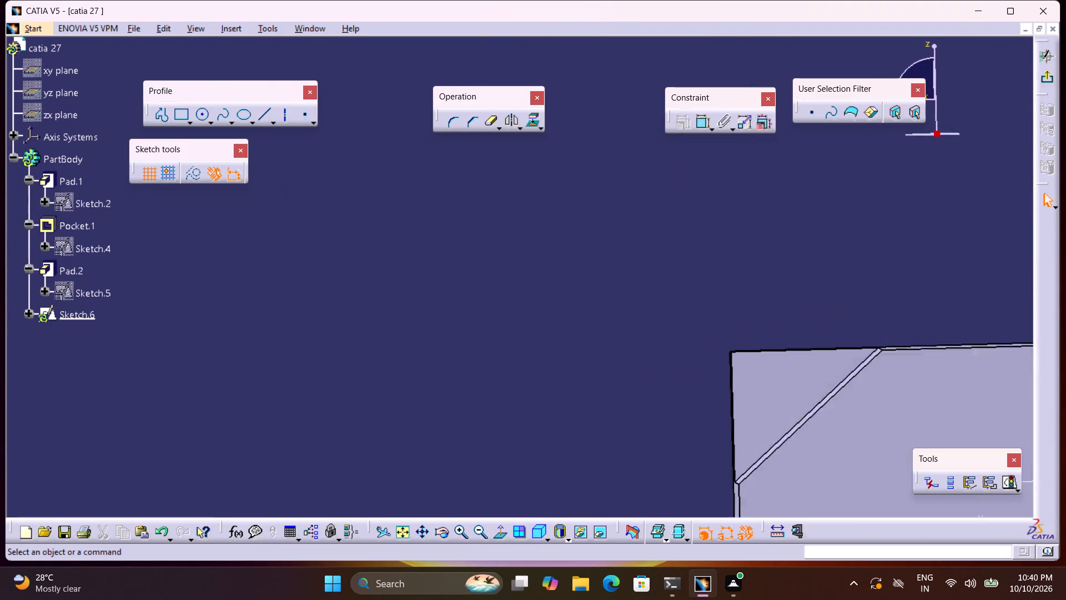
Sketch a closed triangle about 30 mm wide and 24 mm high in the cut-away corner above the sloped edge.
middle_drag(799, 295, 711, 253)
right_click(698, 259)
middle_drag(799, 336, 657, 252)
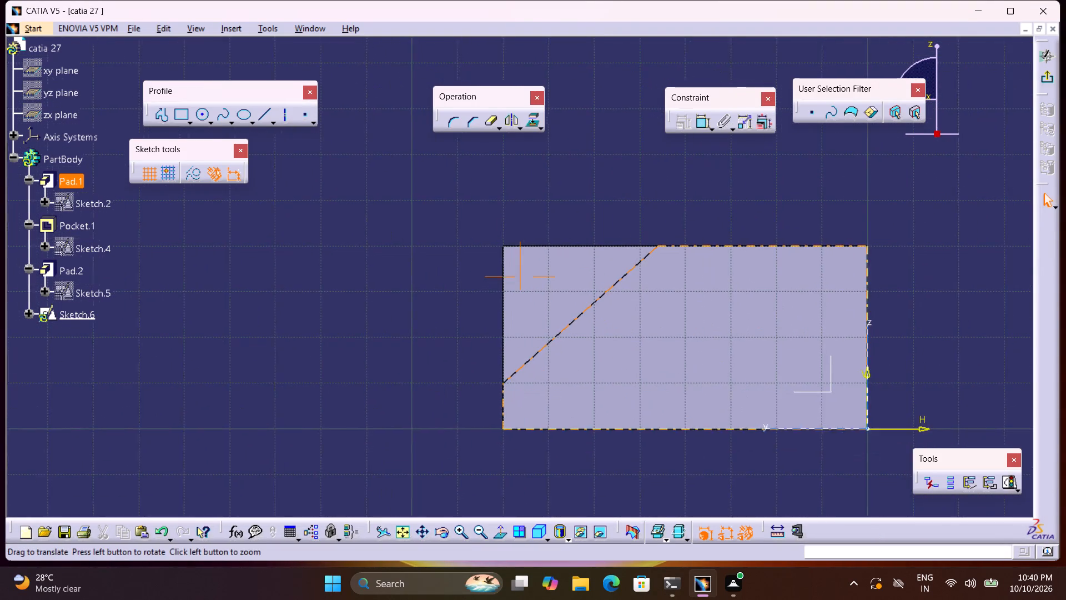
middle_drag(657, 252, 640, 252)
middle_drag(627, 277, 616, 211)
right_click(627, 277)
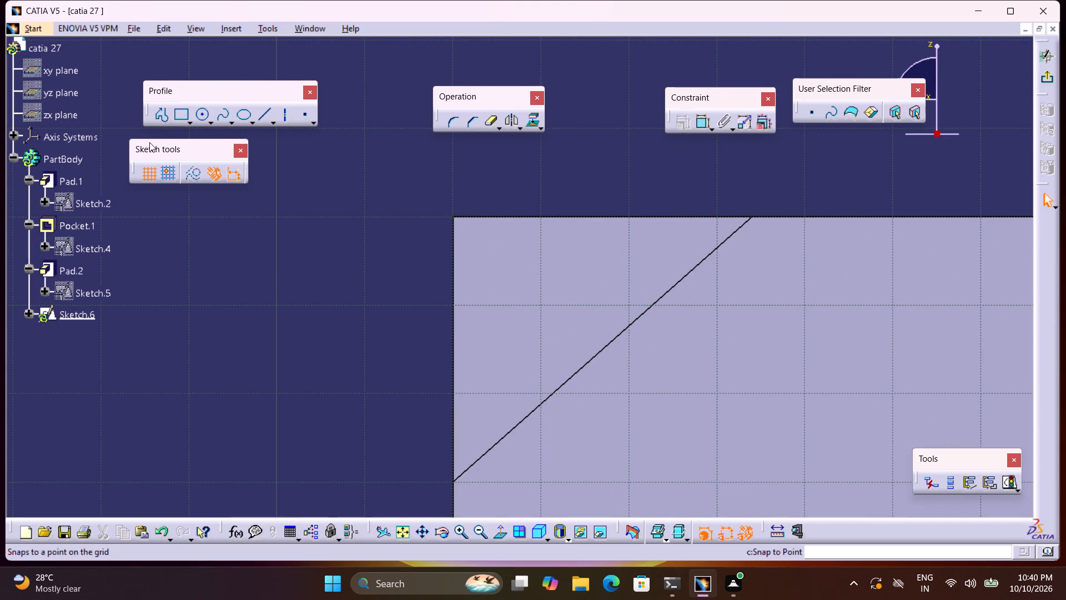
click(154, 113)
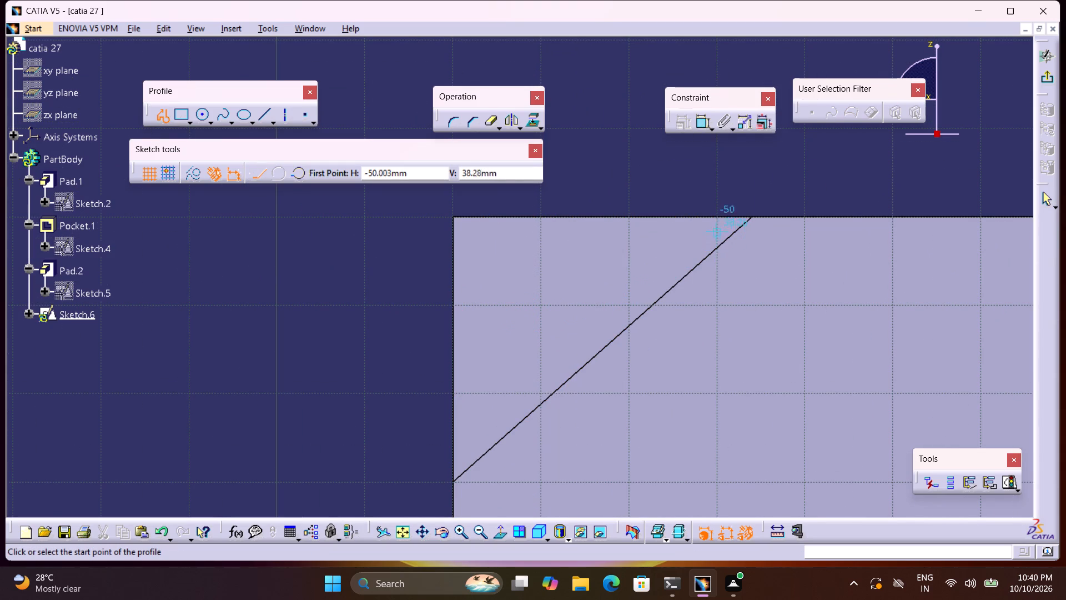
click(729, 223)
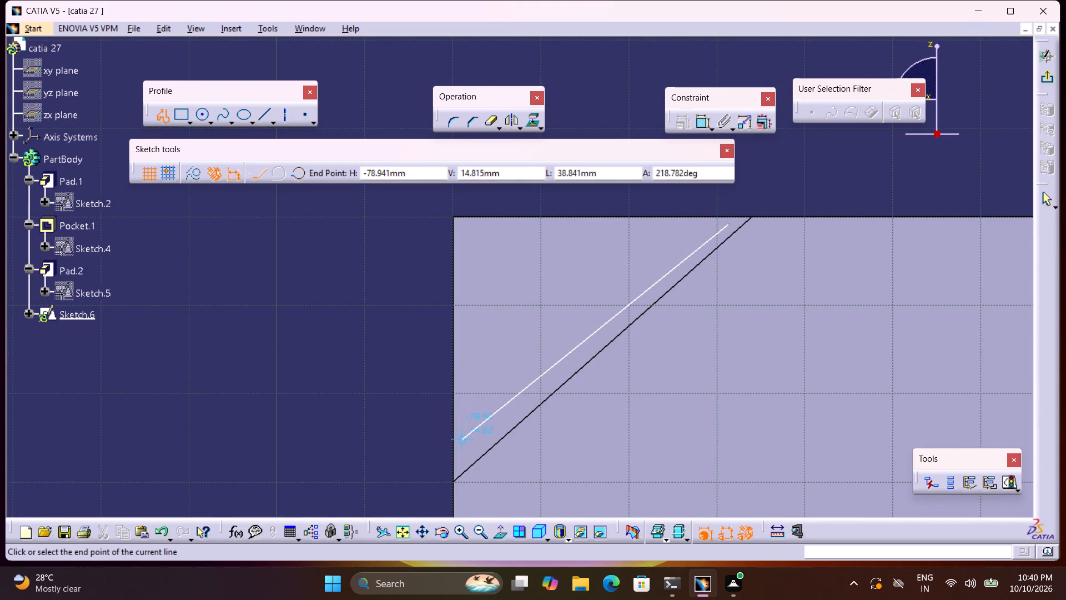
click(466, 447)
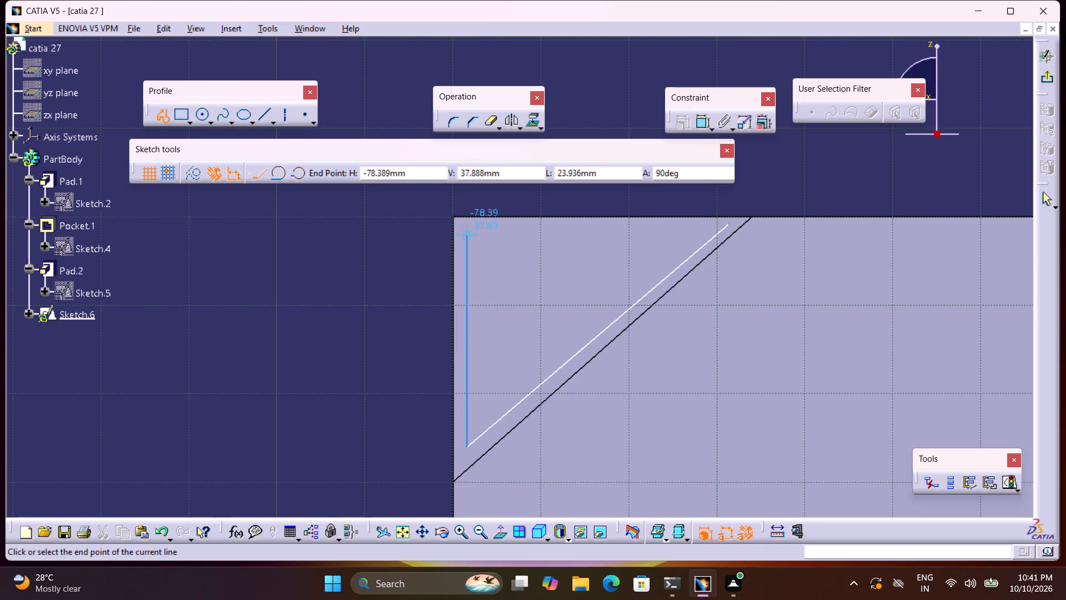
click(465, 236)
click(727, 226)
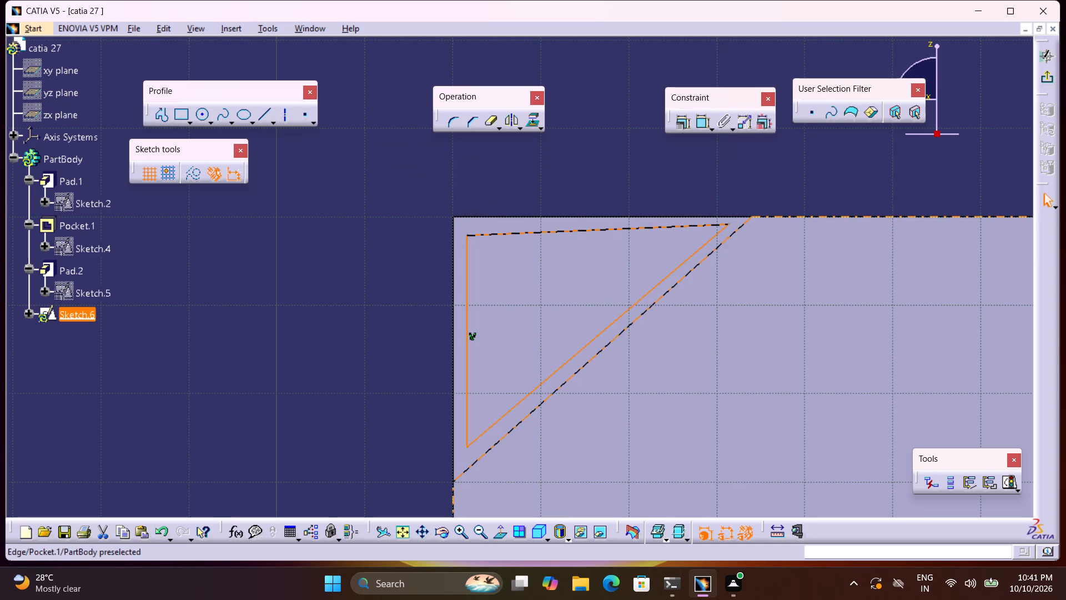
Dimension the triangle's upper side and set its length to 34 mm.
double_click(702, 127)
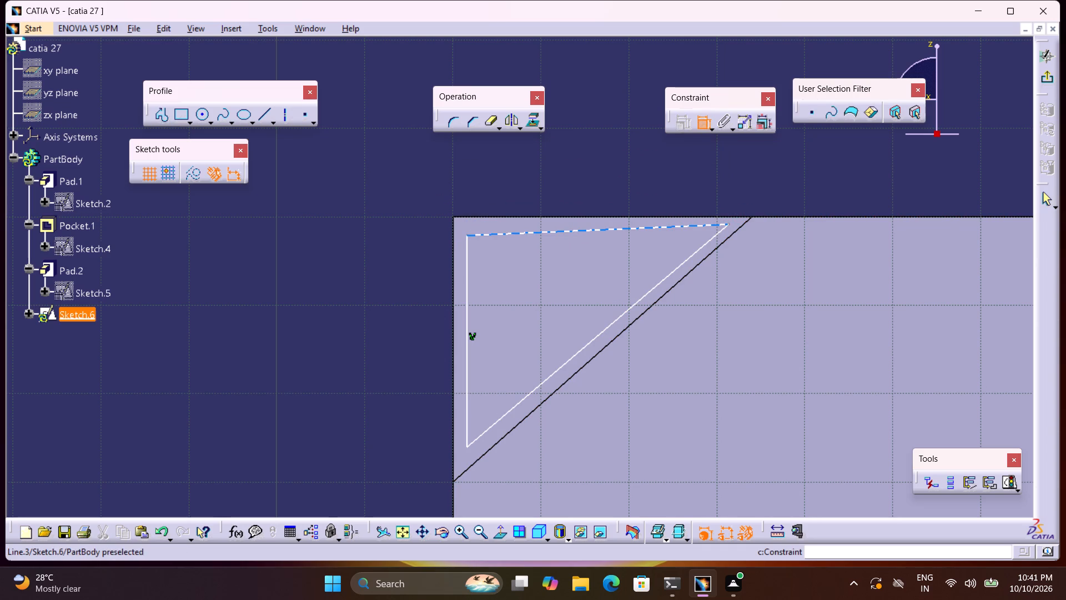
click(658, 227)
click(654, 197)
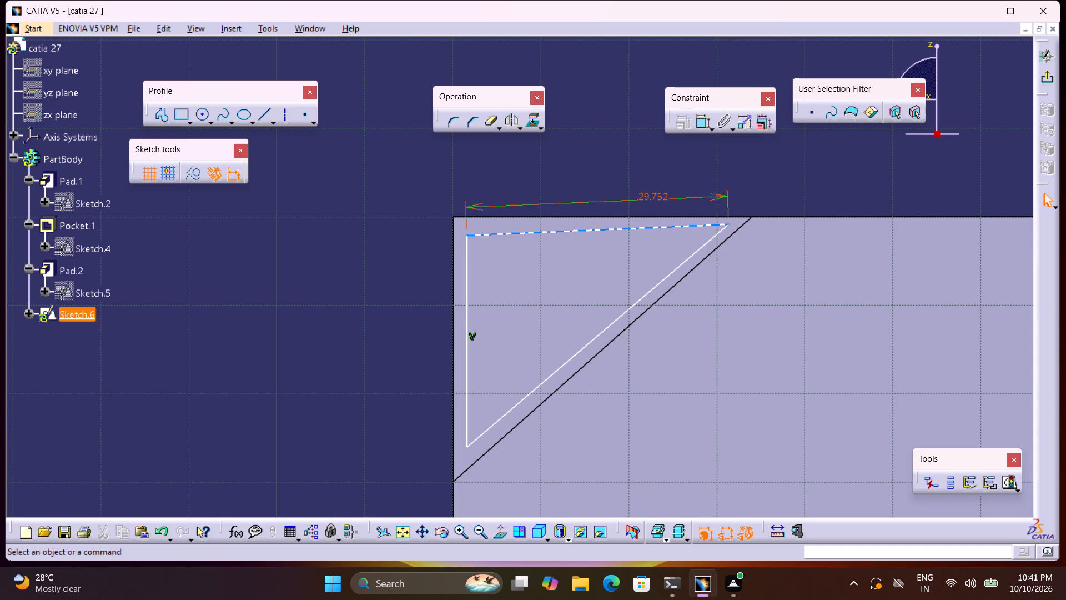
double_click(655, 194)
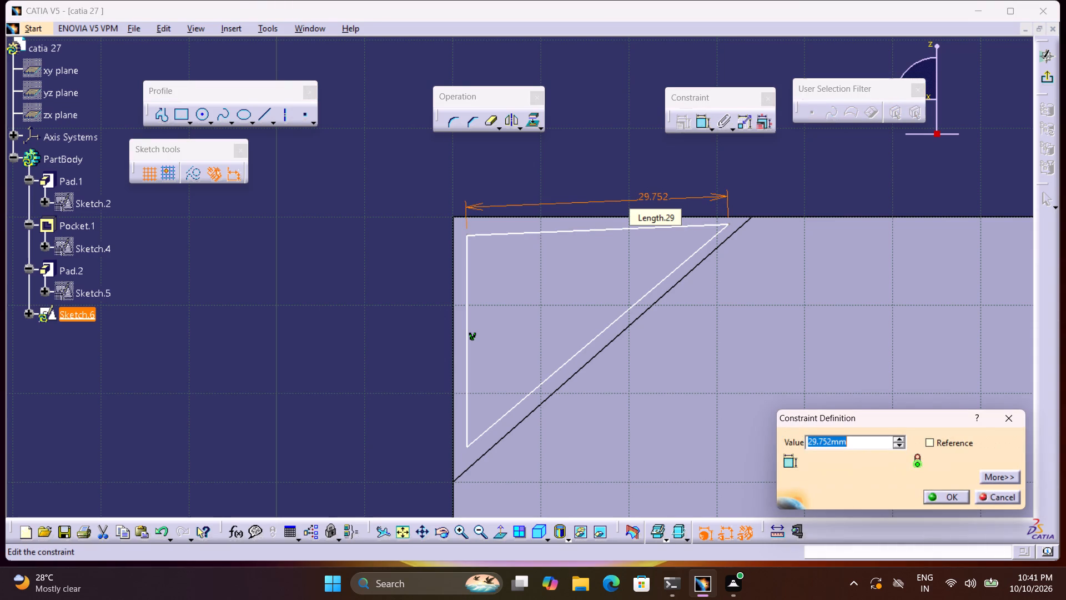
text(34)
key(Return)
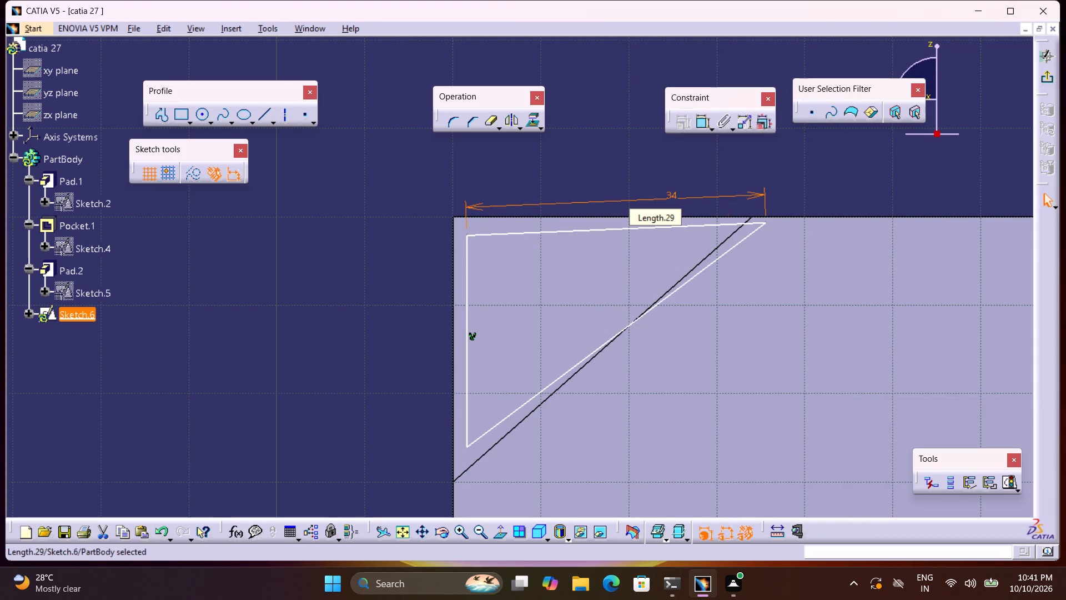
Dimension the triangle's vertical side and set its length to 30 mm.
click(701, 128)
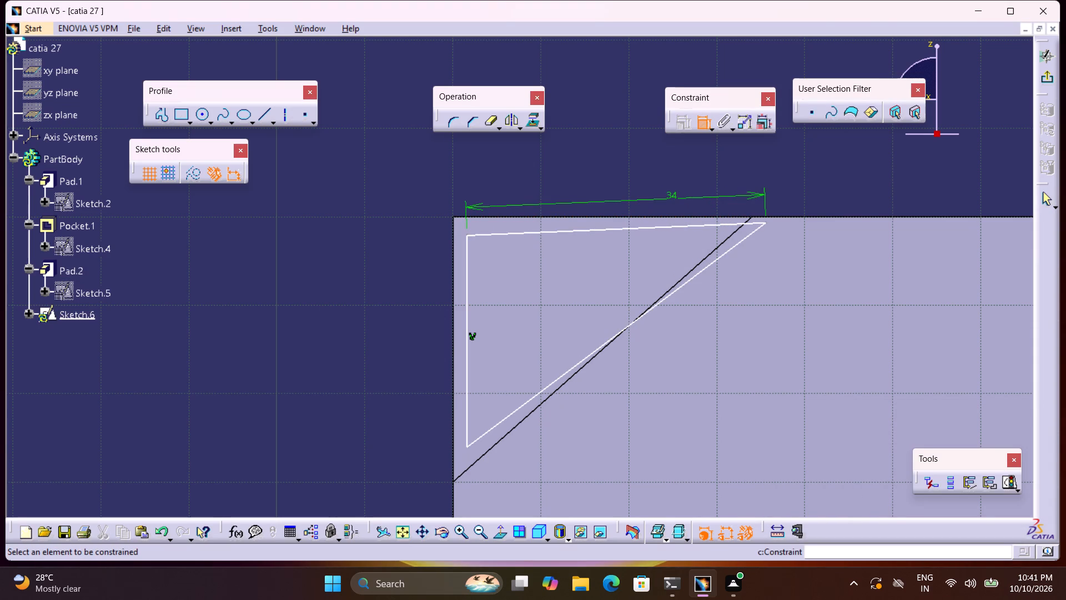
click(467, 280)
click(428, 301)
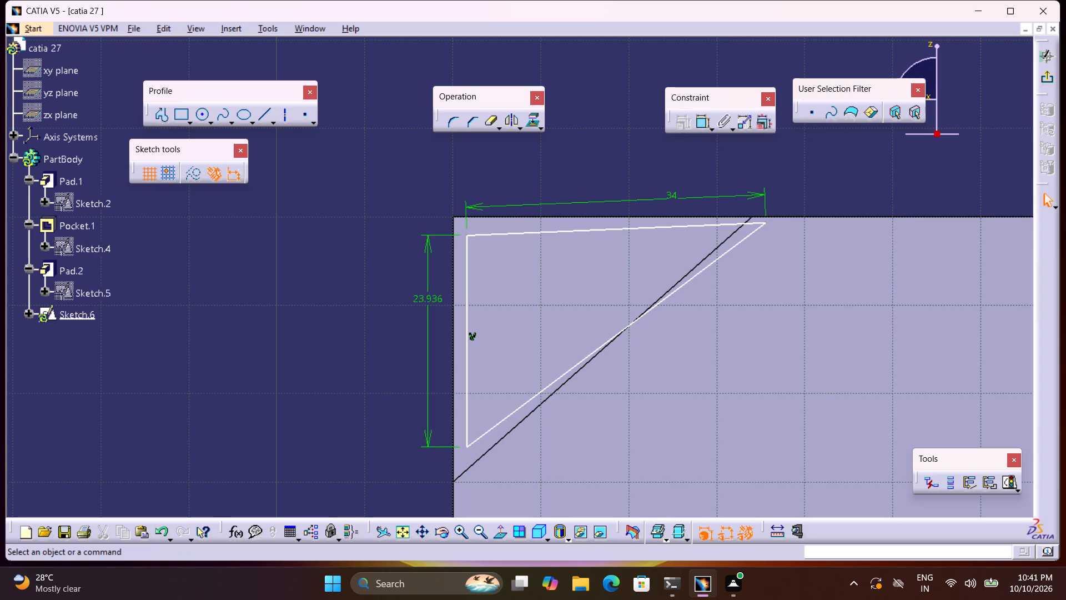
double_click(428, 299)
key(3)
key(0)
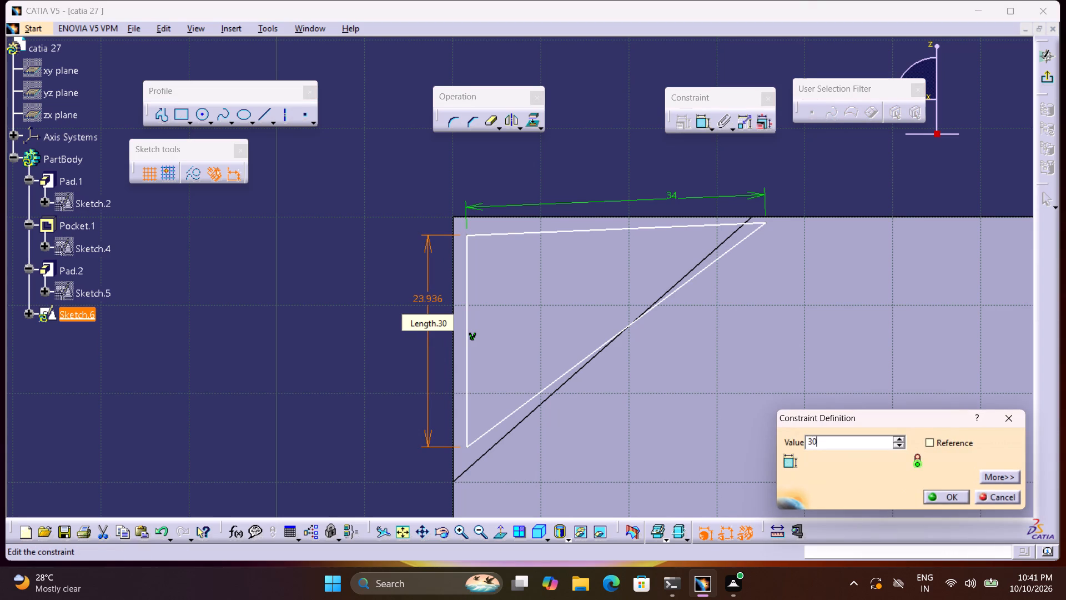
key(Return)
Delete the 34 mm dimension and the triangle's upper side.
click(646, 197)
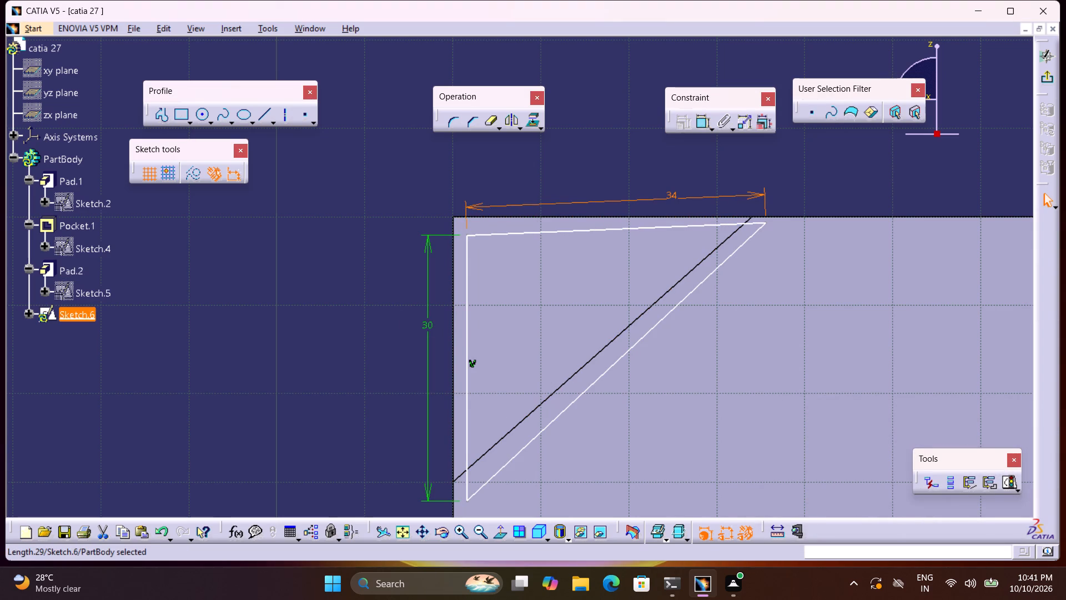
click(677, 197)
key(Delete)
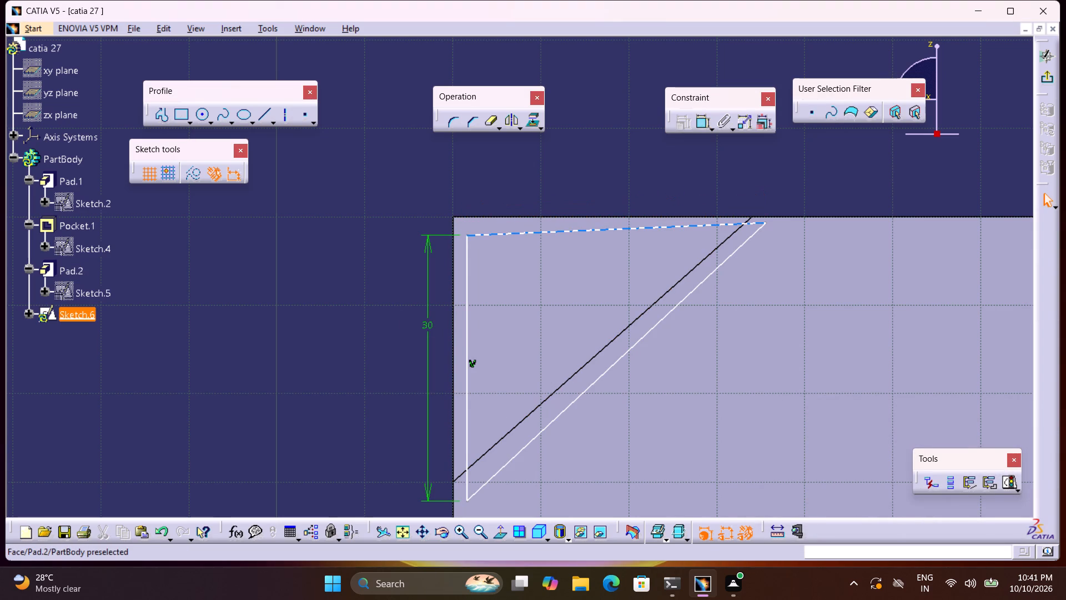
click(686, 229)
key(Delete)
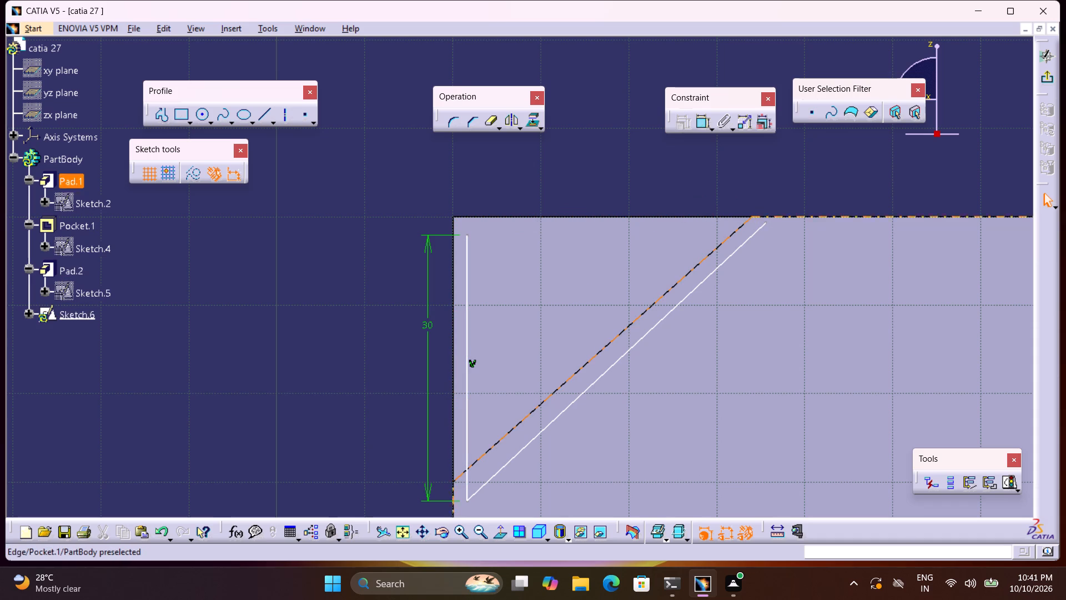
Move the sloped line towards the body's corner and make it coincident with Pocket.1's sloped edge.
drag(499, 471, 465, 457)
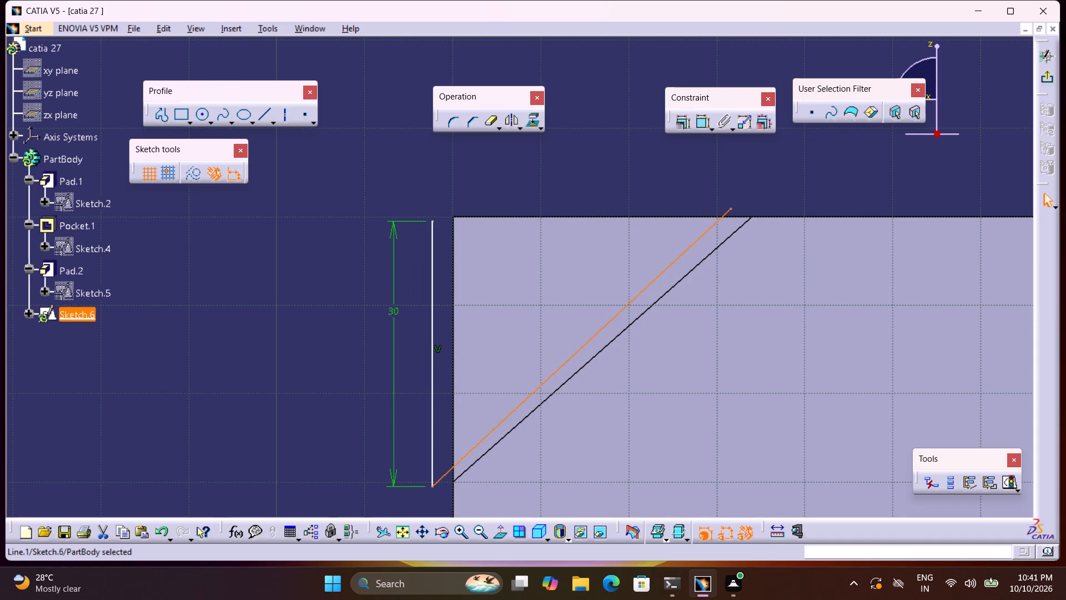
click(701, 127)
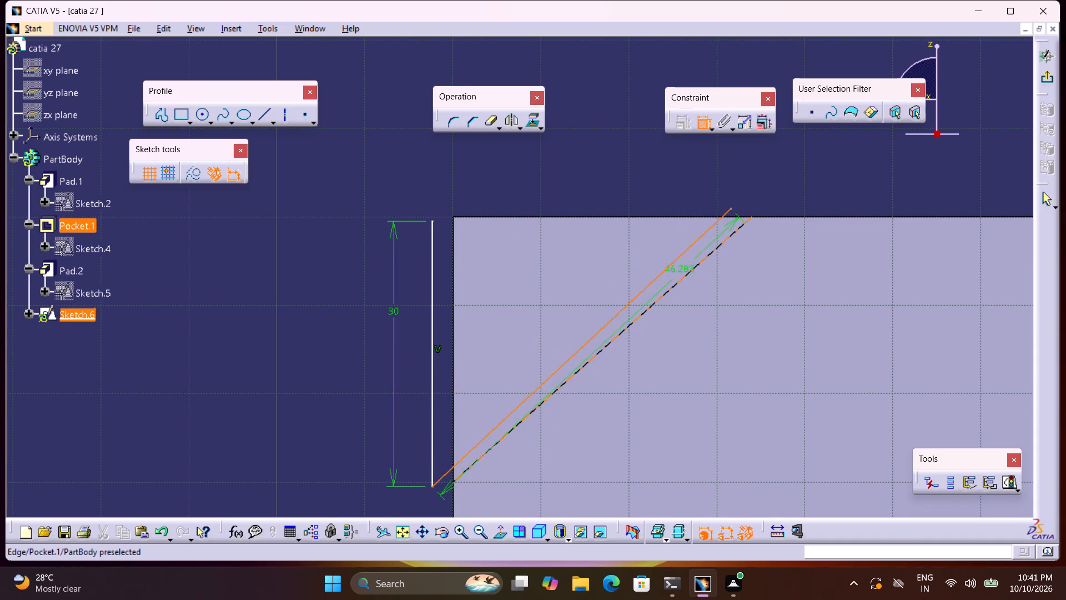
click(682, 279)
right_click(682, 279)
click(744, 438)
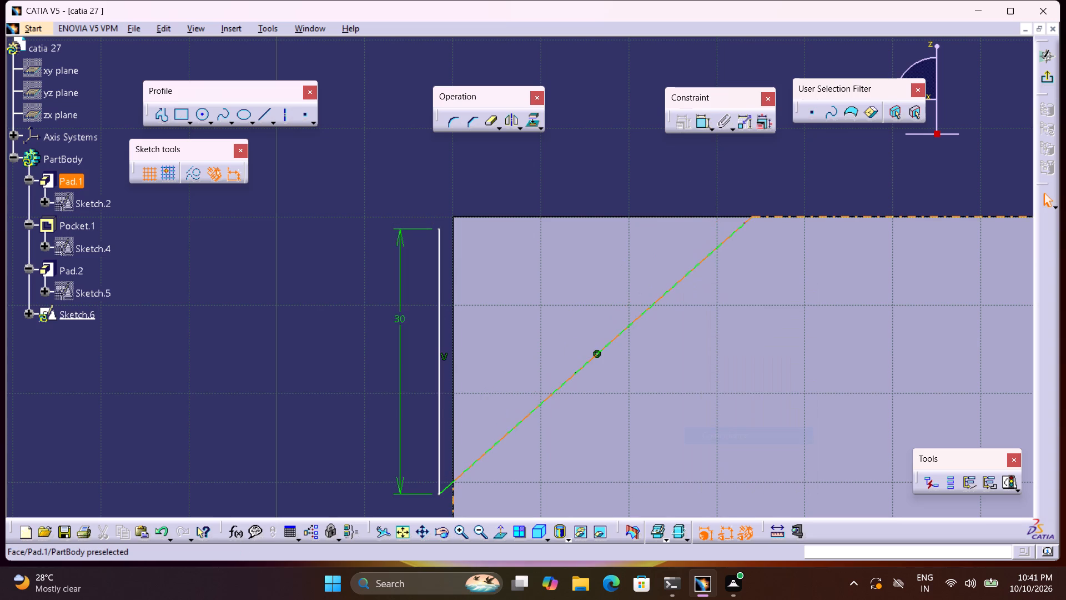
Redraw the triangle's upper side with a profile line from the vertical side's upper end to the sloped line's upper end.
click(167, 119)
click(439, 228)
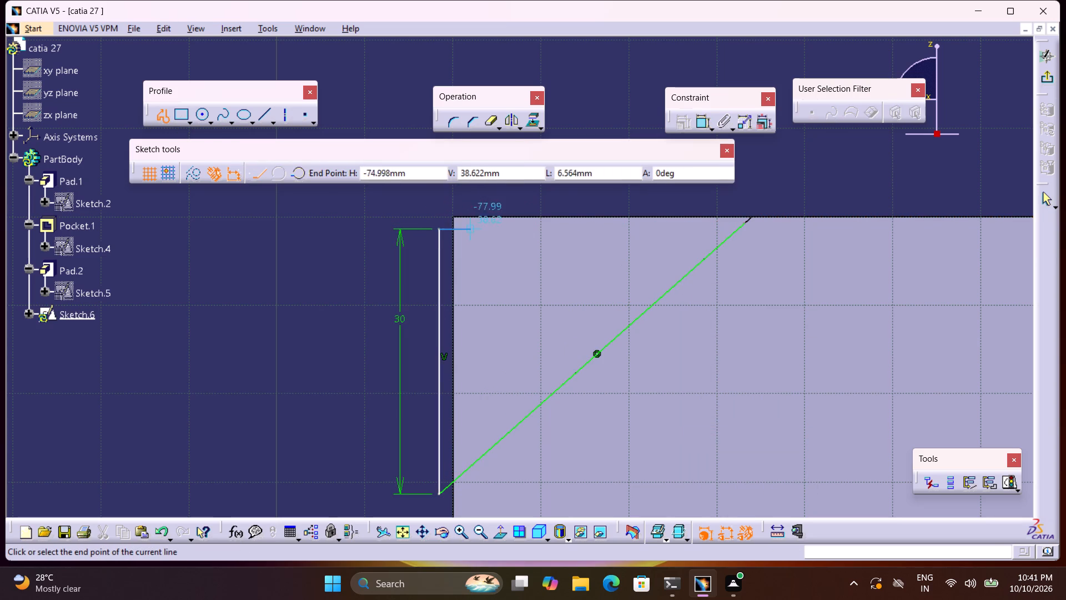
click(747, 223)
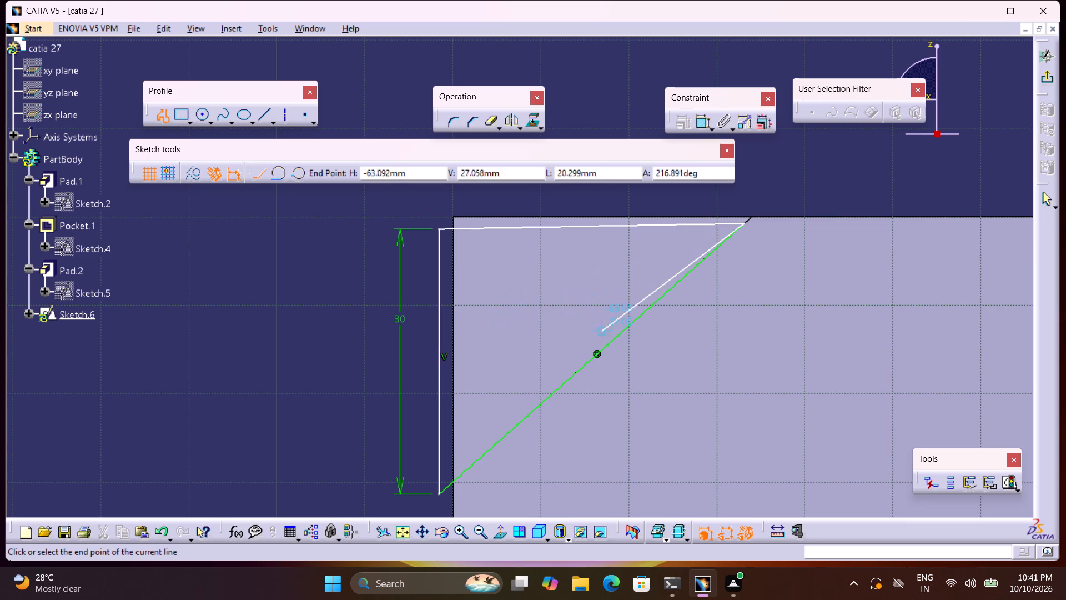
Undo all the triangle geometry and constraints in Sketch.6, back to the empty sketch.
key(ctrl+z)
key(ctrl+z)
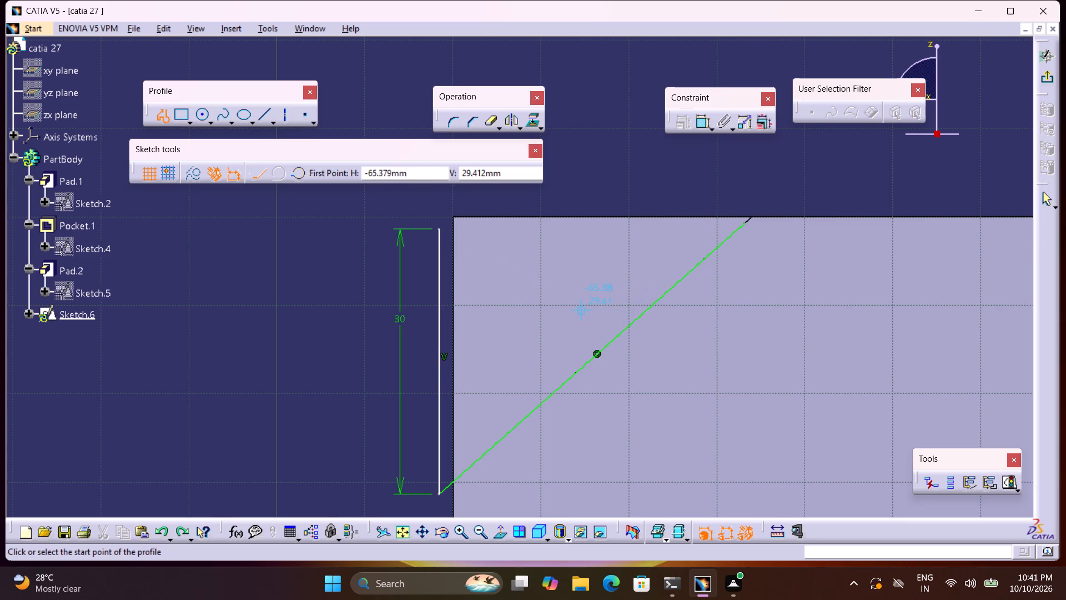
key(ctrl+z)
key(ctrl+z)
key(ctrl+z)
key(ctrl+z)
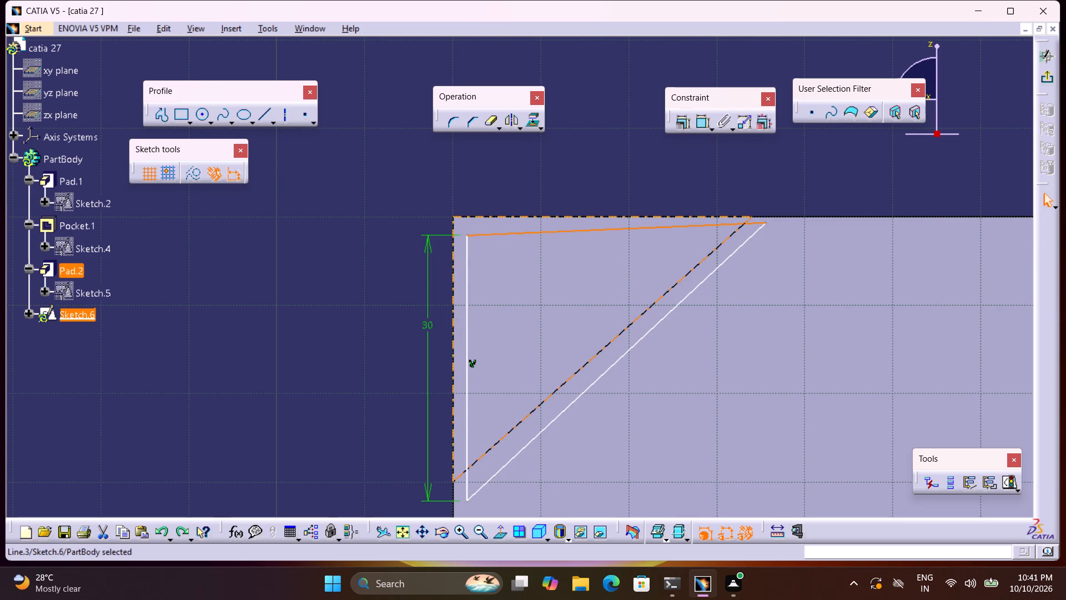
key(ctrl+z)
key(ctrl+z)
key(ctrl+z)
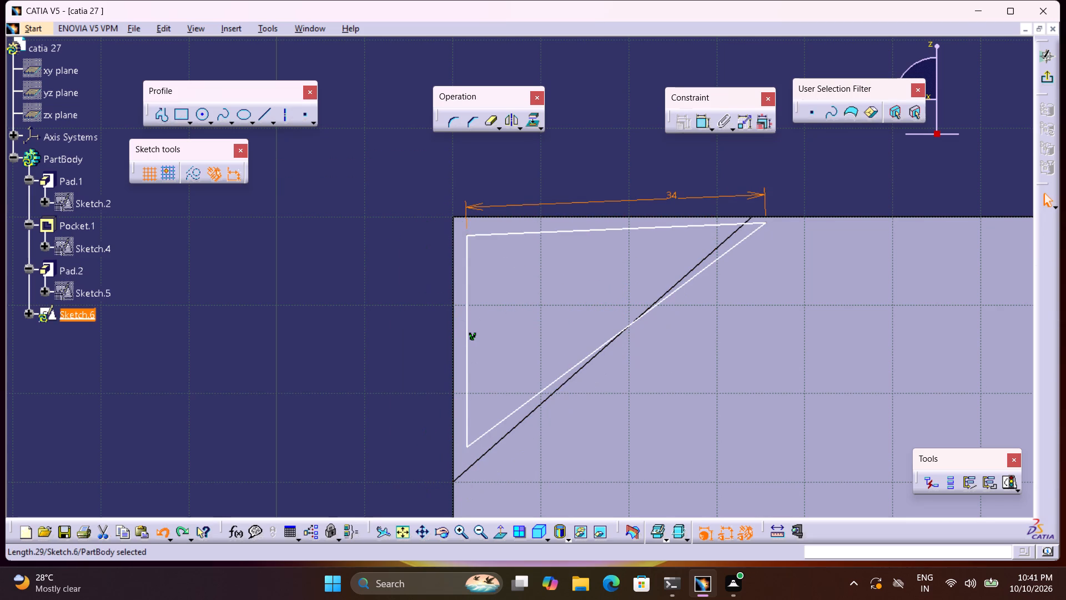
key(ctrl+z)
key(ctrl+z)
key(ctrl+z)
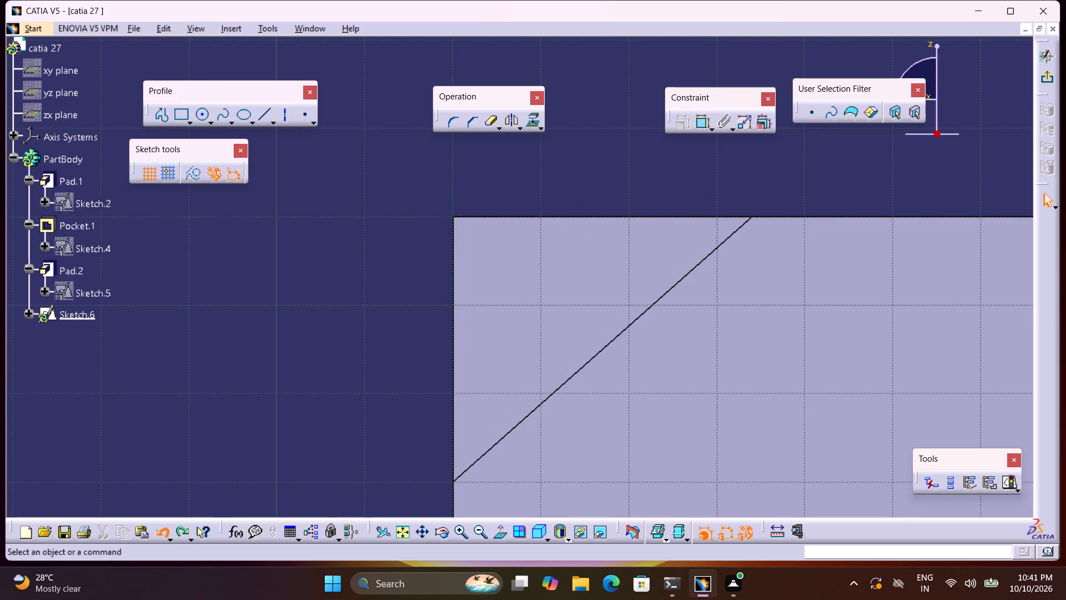
Sketch a closed triangular profile over the cut-away corner, its sloped side about 45 mm long along Pocket.1's sloped edge.
click(157, 119)
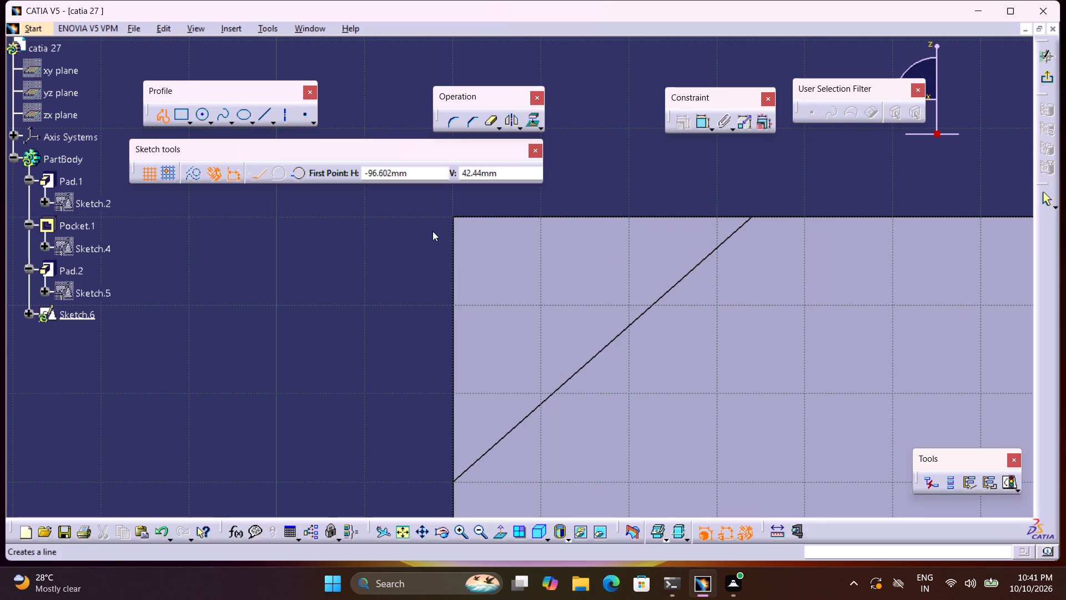
click(753, 216)
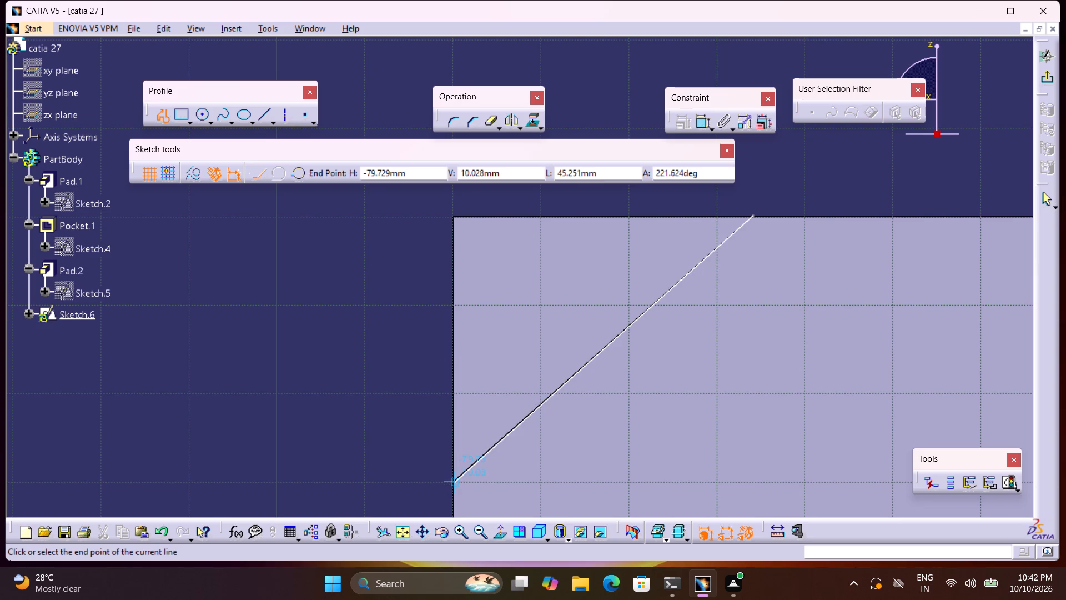
click(456, 482)
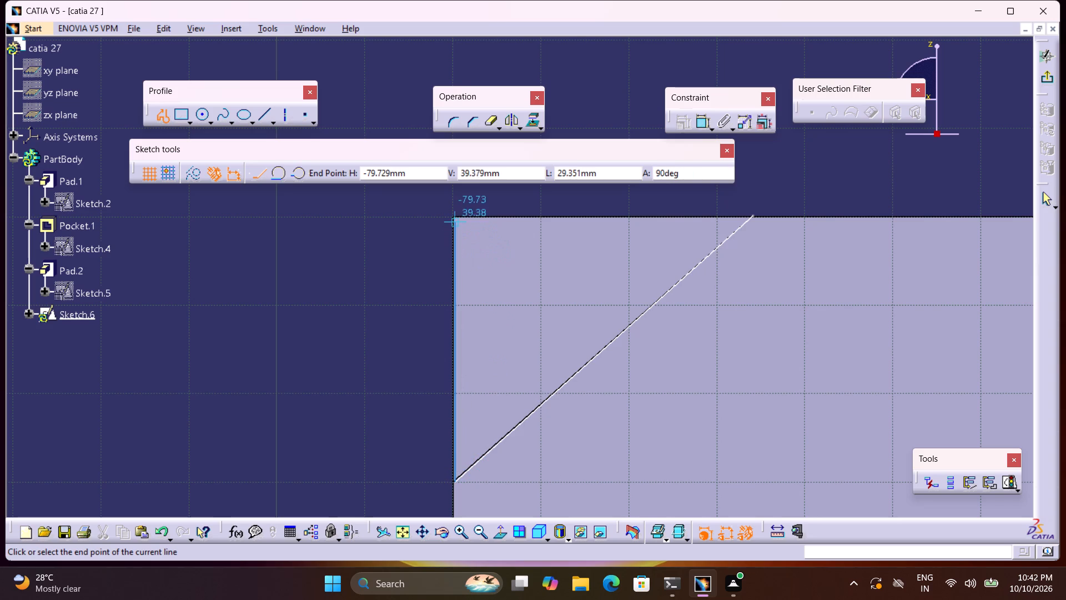
click(455, 217)
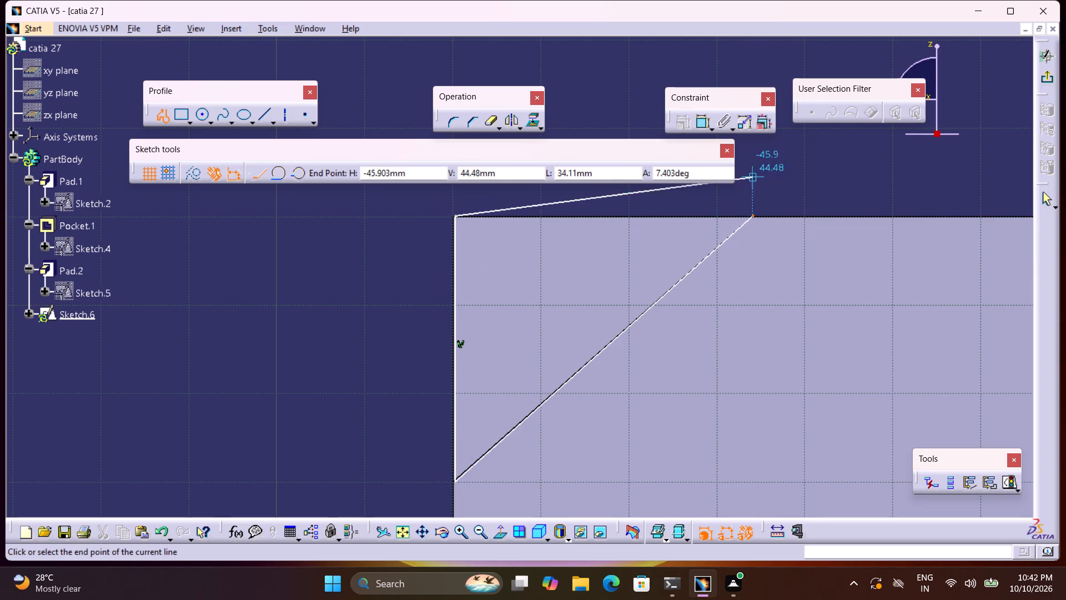
click(756, 214)
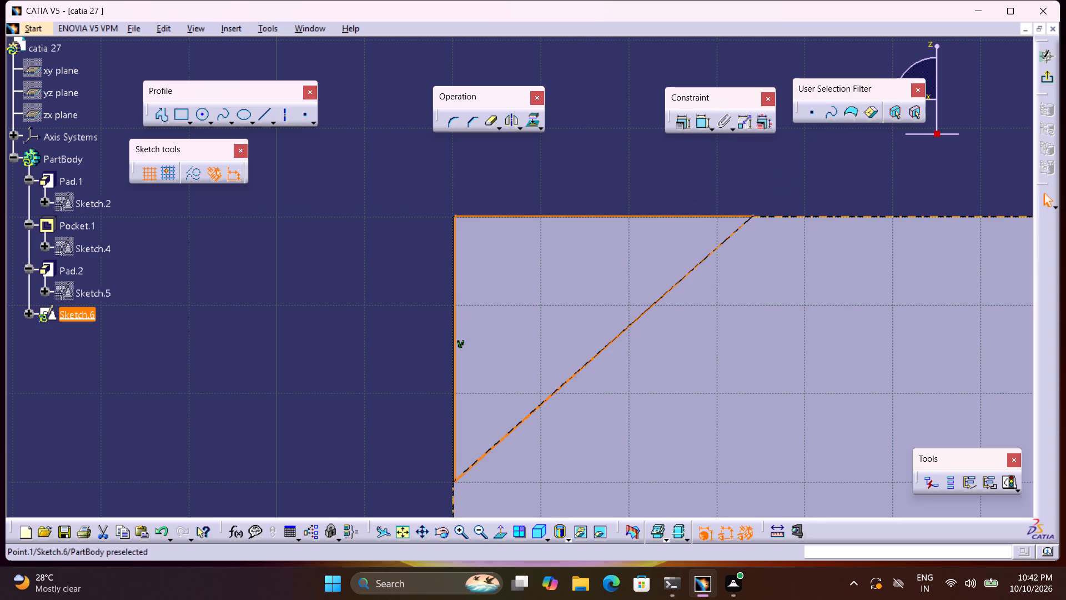
Move the triangle off the cut-away corner and make its sloped side coincident with Pocket.1's sloped edge.
drag(736, 229, 684, 245)
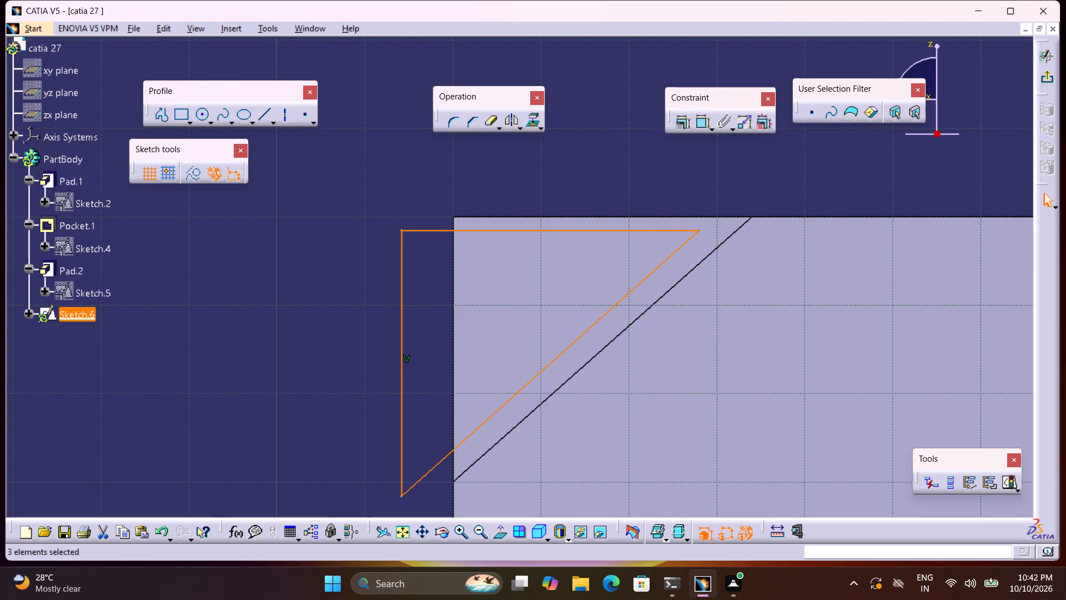
click(702, 124)
click(677, 252)
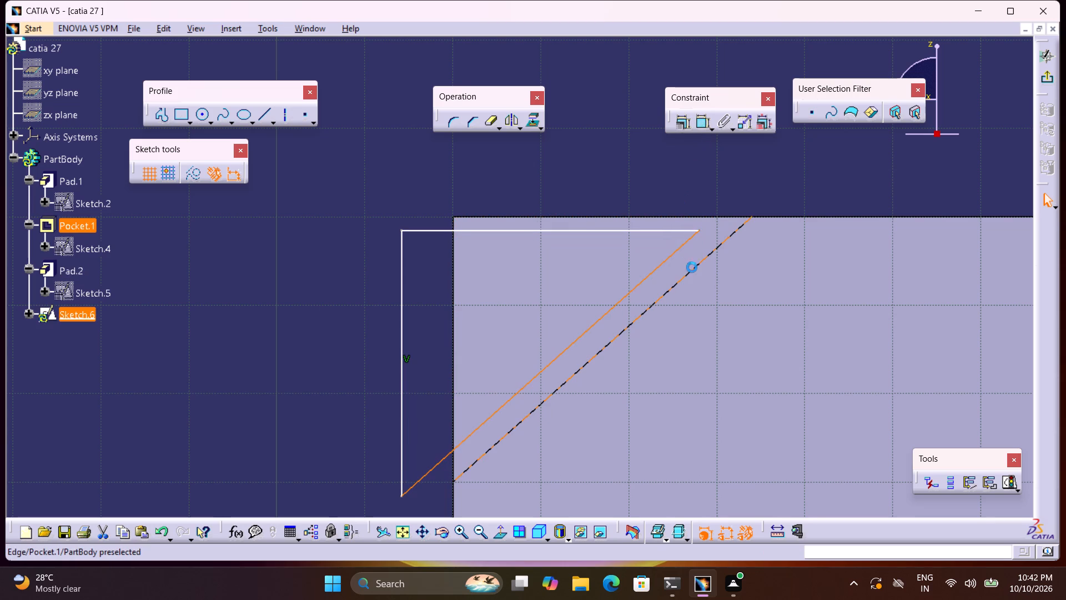
click(693, 268)
right_click(693, 268)
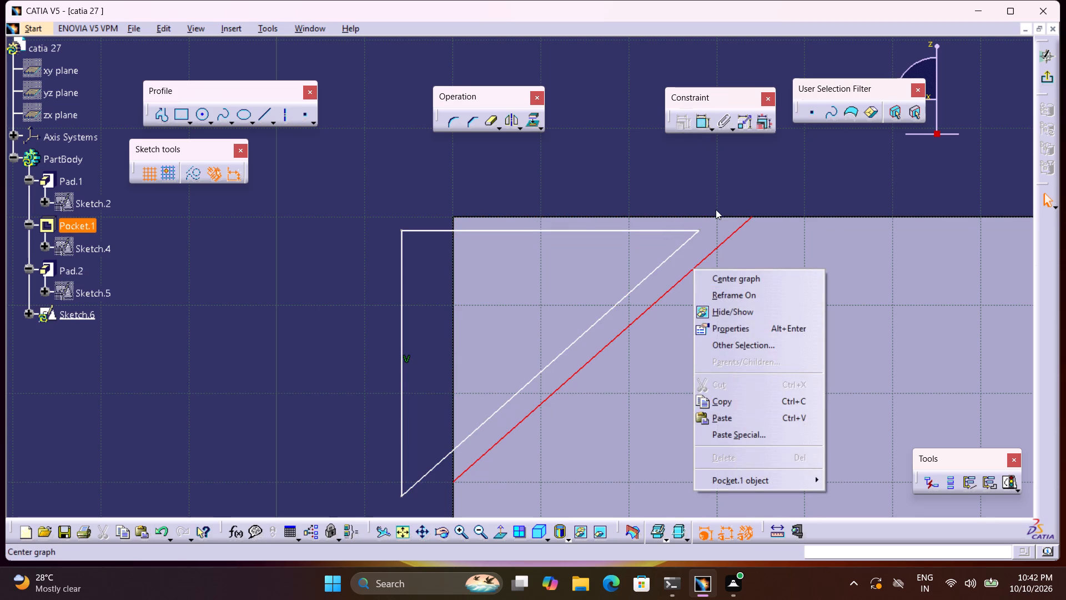
click(713, 202)
double_click(709, 161)
double_click(701, 125)
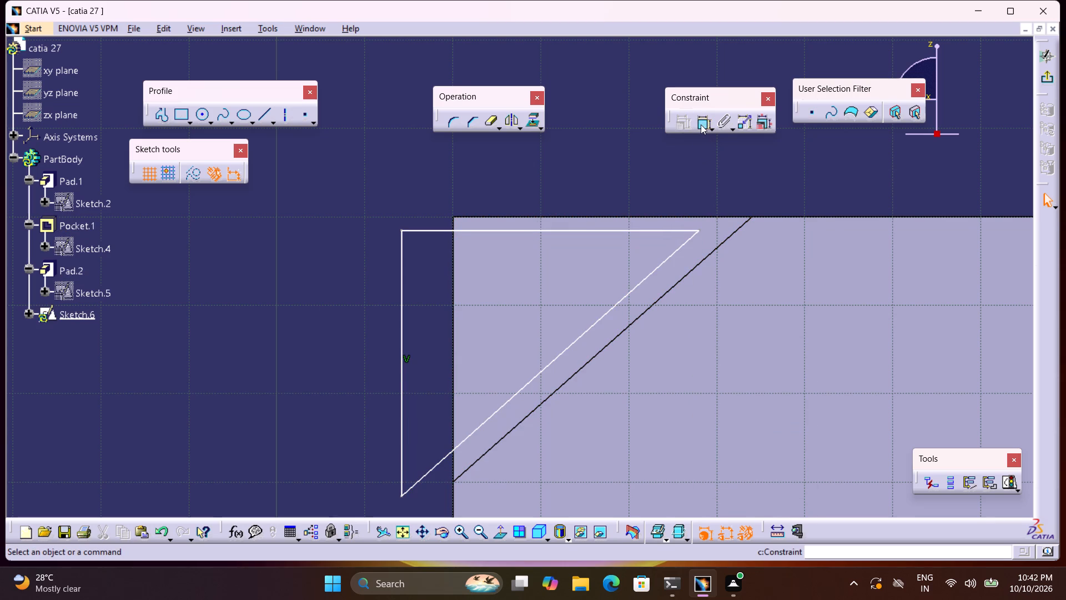
click(676, 253)
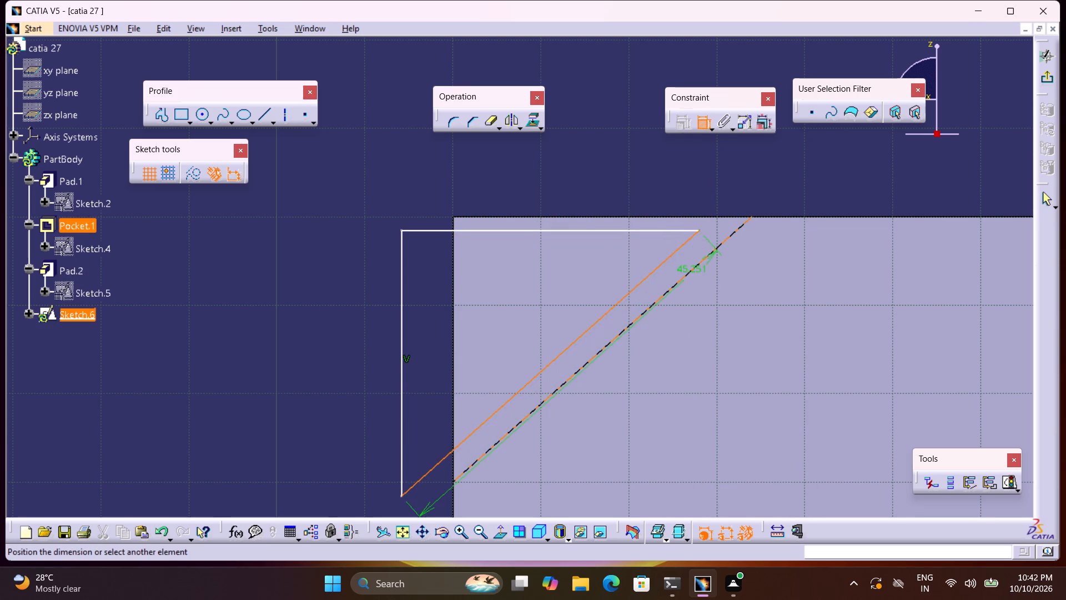
click(693, 272)
right_click(692, 272)
click(768, 430)
Make the upper end of the triangle's sloped side coincident with the upper endpoint of Pocket.1's sloped edge.
middle_drag(721, 343, 722, 333)
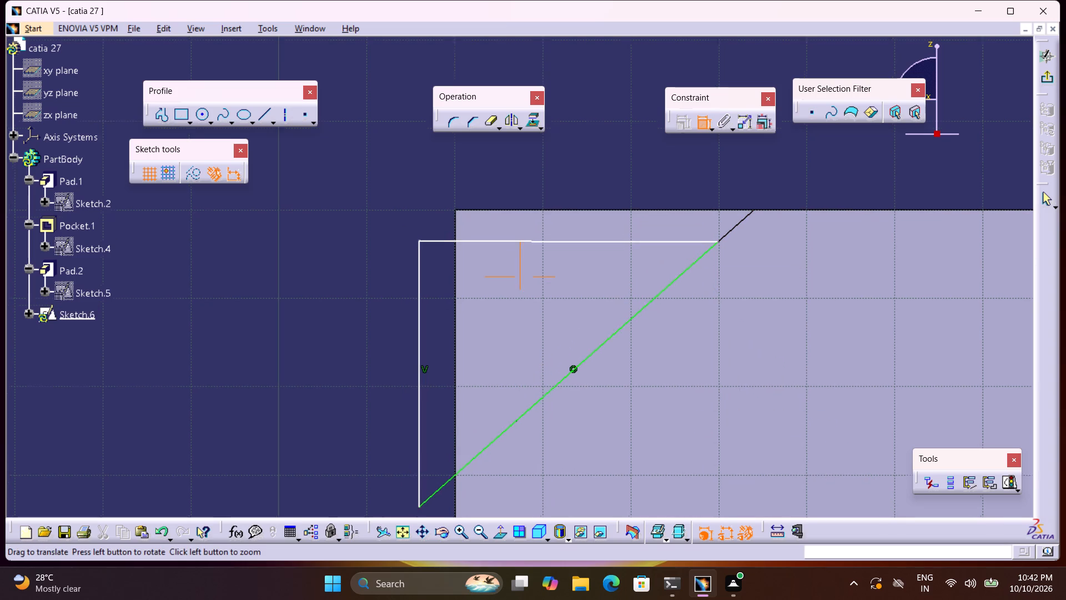
middle_drag(722, 333, 728, 307)
click(724, 214)
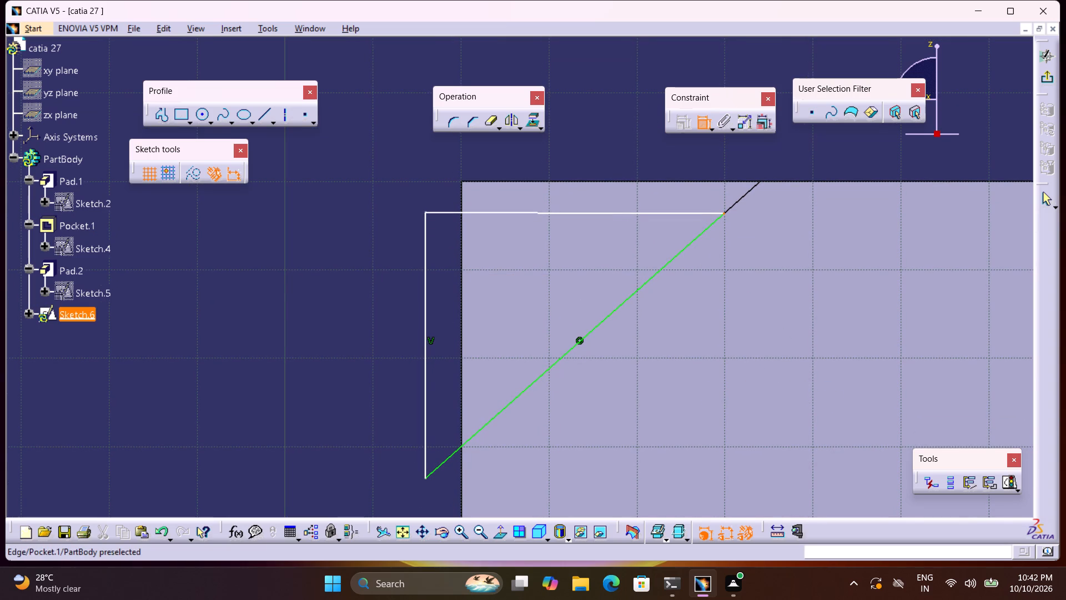
click(761, 182)
right_click(761, 182)
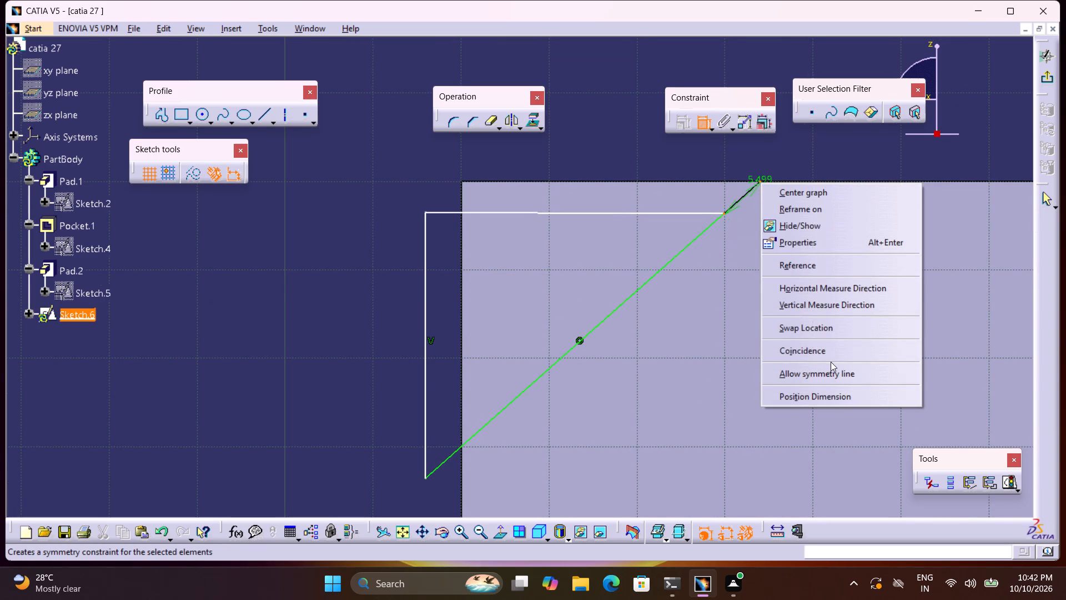
click(830, 357)
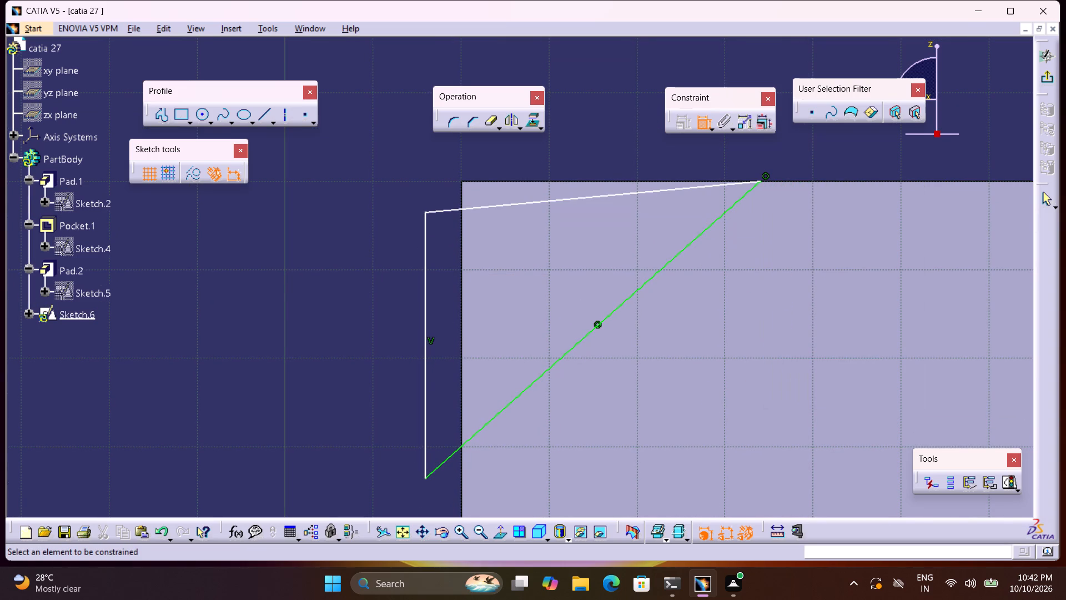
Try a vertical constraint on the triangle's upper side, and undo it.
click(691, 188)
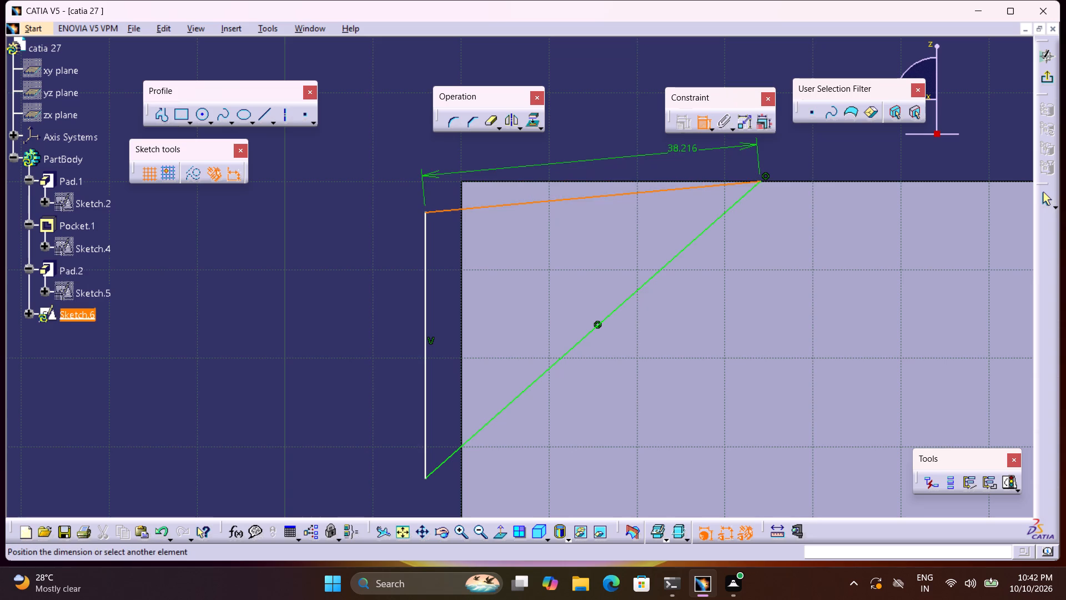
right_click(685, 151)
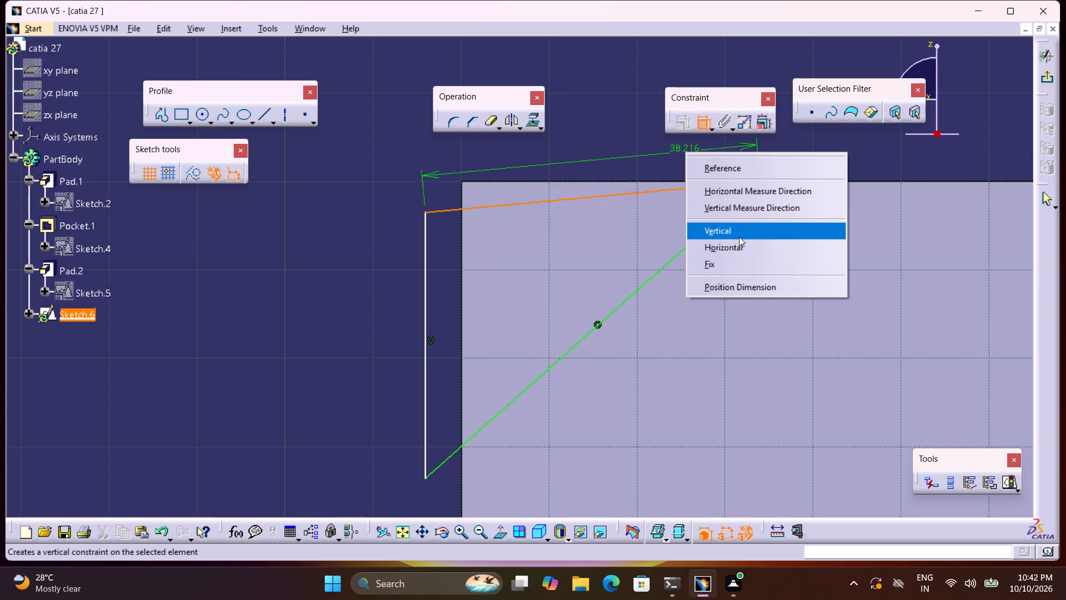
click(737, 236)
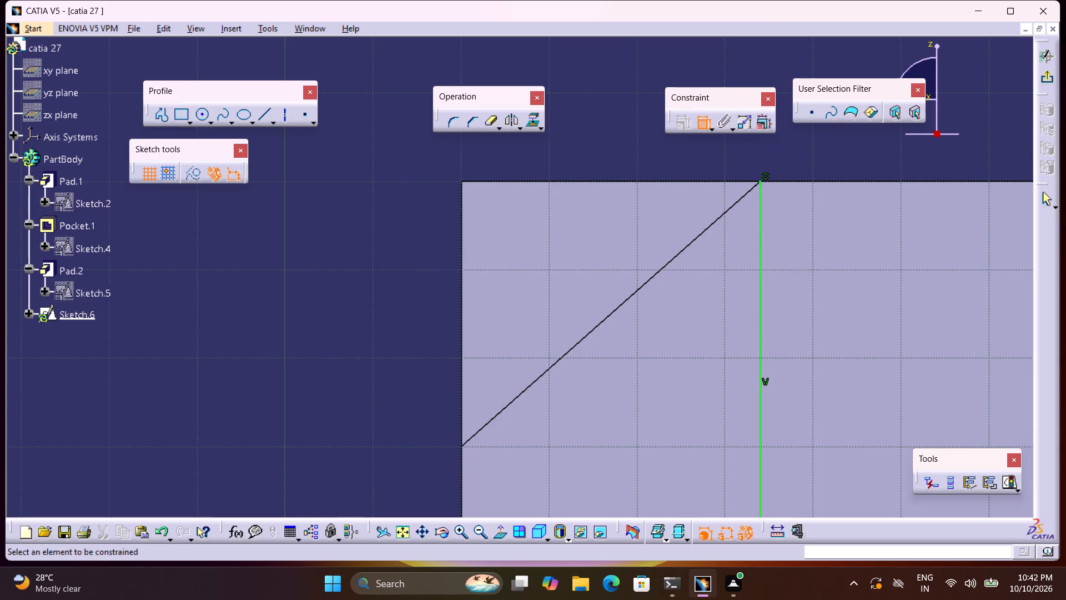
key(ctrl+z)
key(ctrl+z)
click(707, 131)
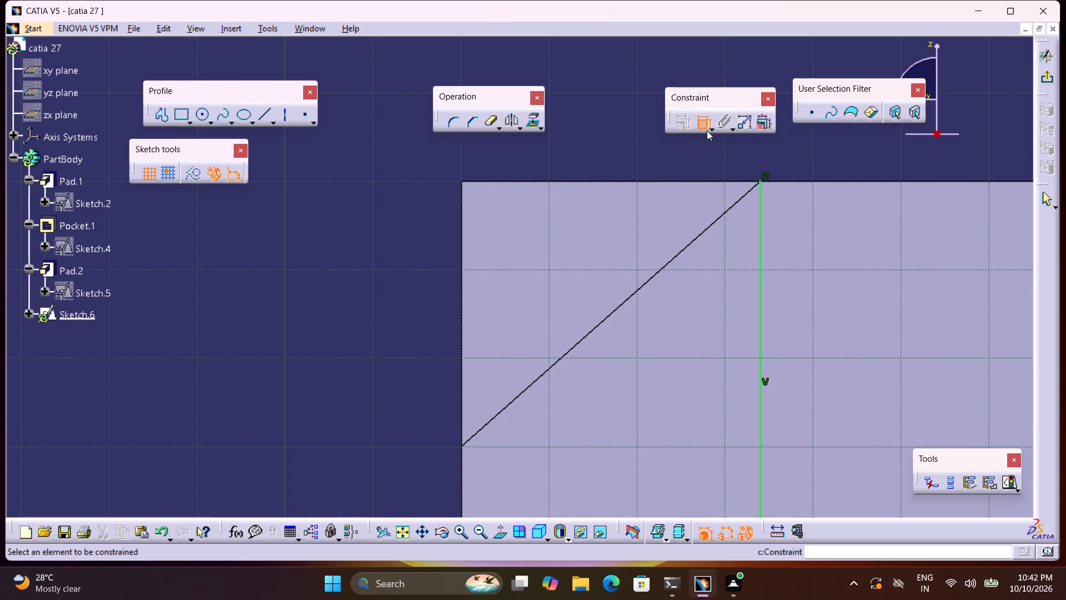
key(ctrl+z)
Constrain the triangle's upper side to be horizontal.
double_click(704, 126)
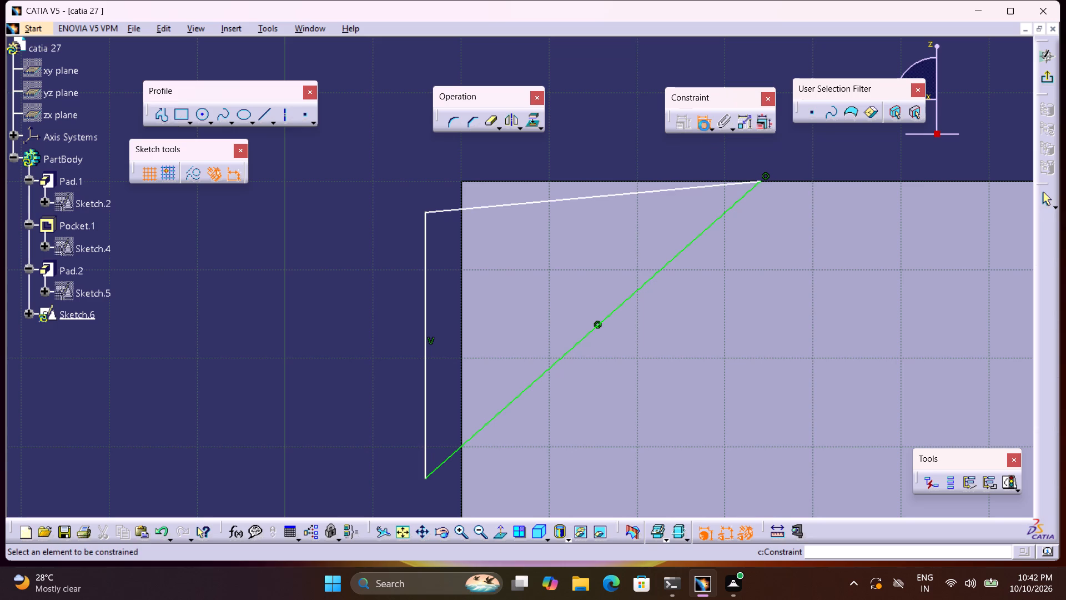
click(678, 190)
right_click(678, 174)
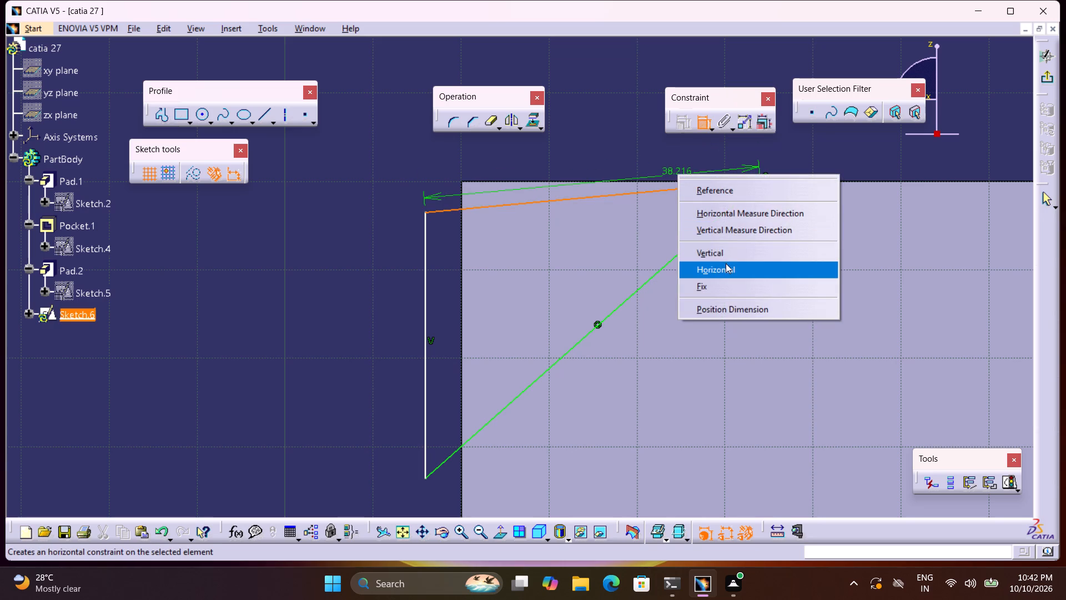
click(726, 263)
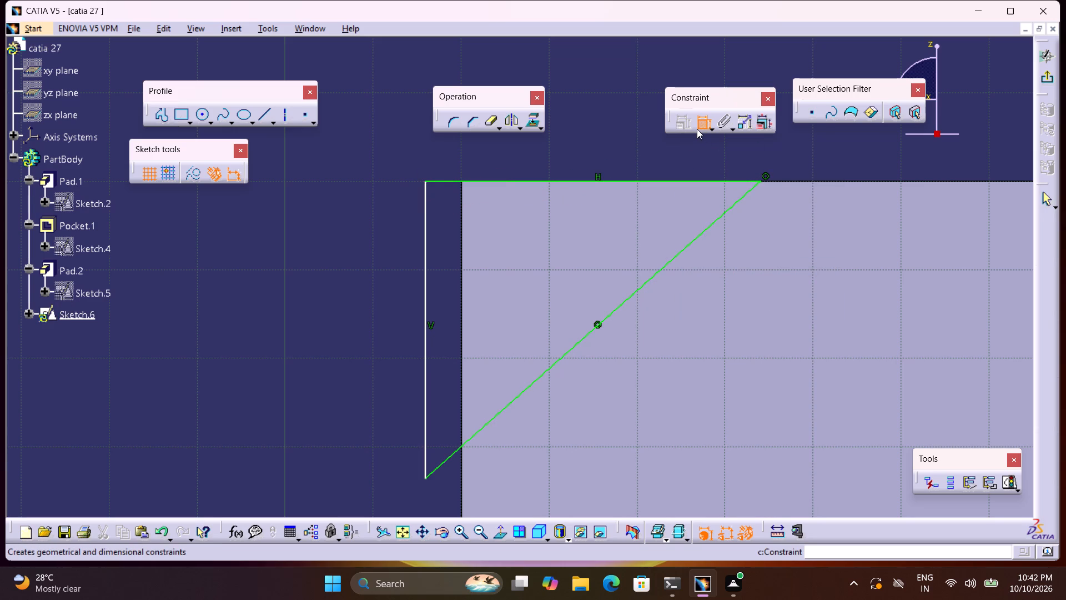
Dimension the triangle's upper side to 34 mm and exit the sketch.
click(643, 180)
click(640, 171)
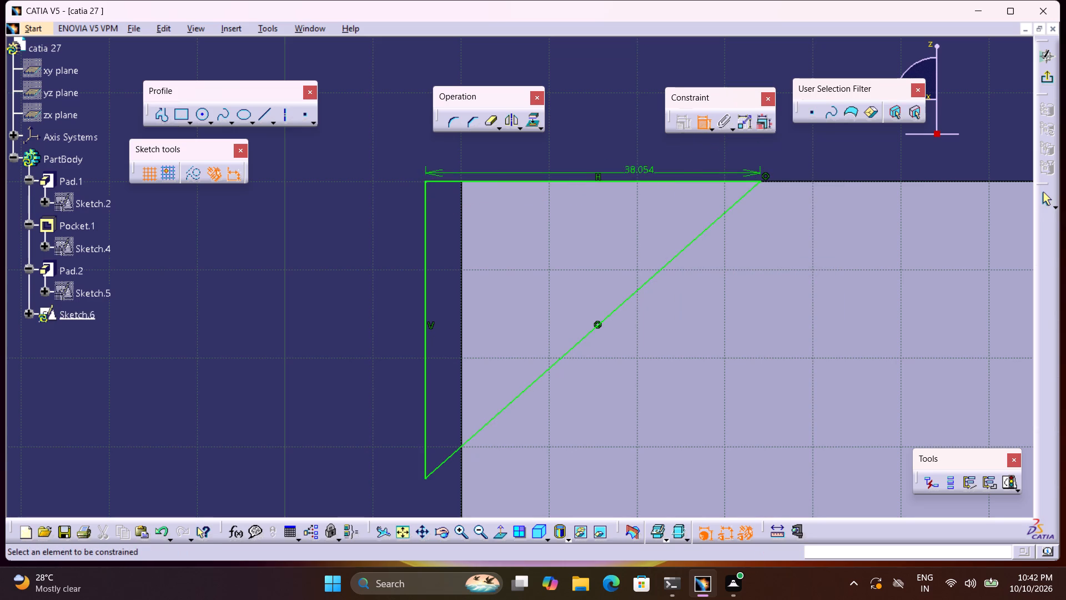
double_click(641, 168)
text(34)
key(Return)
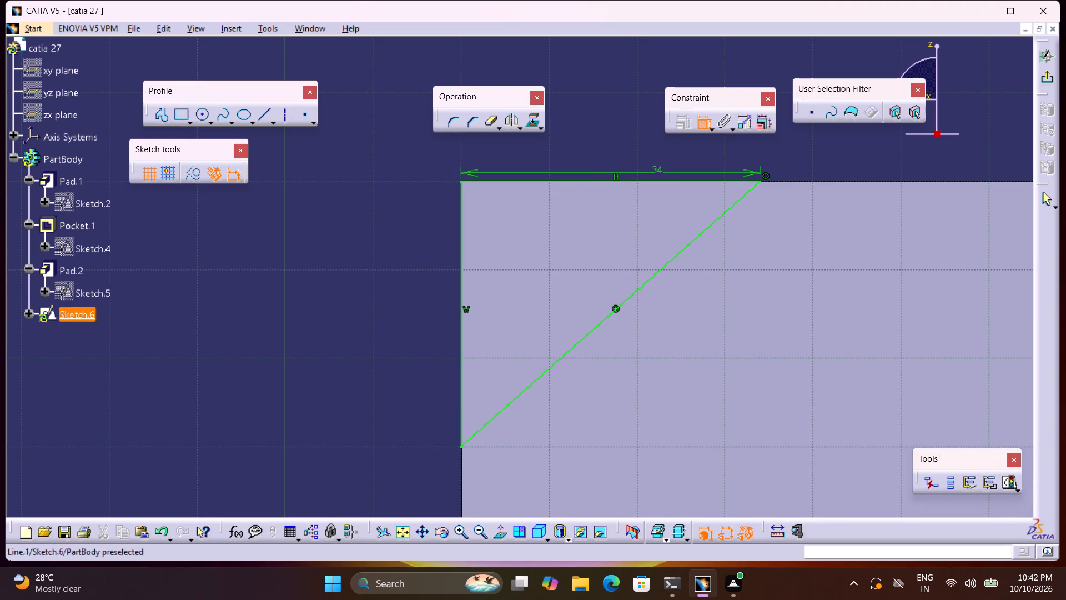
click(461, 259)
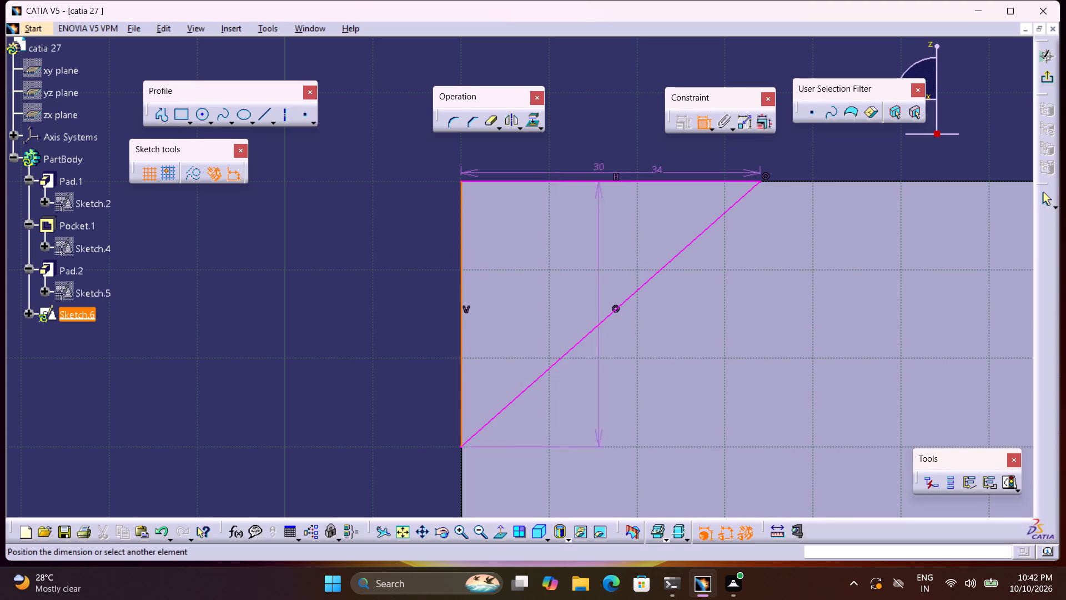
click(701, 124)
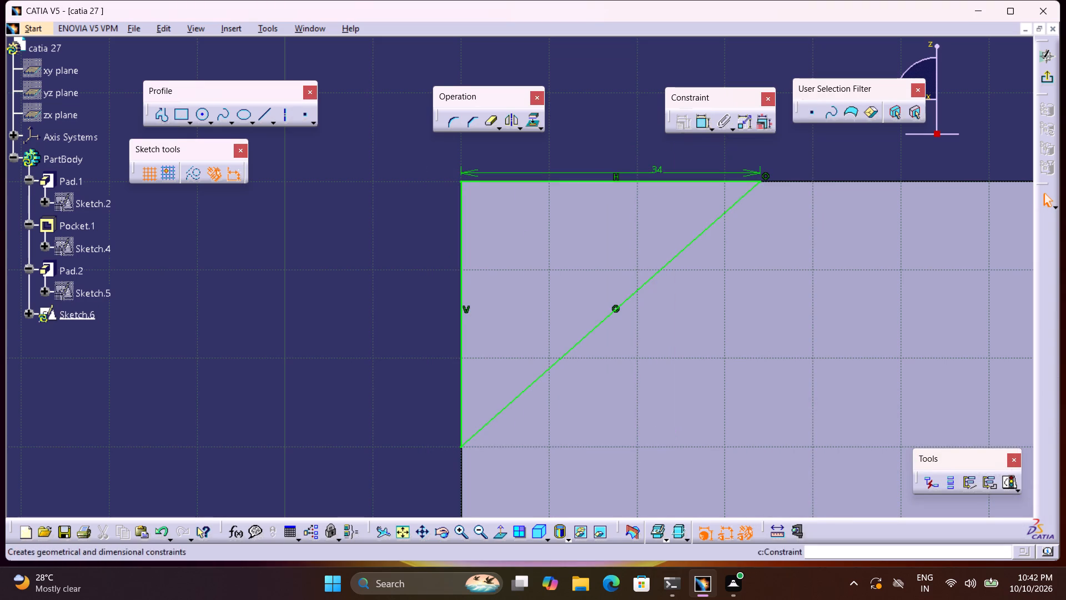
click(1039, 77)
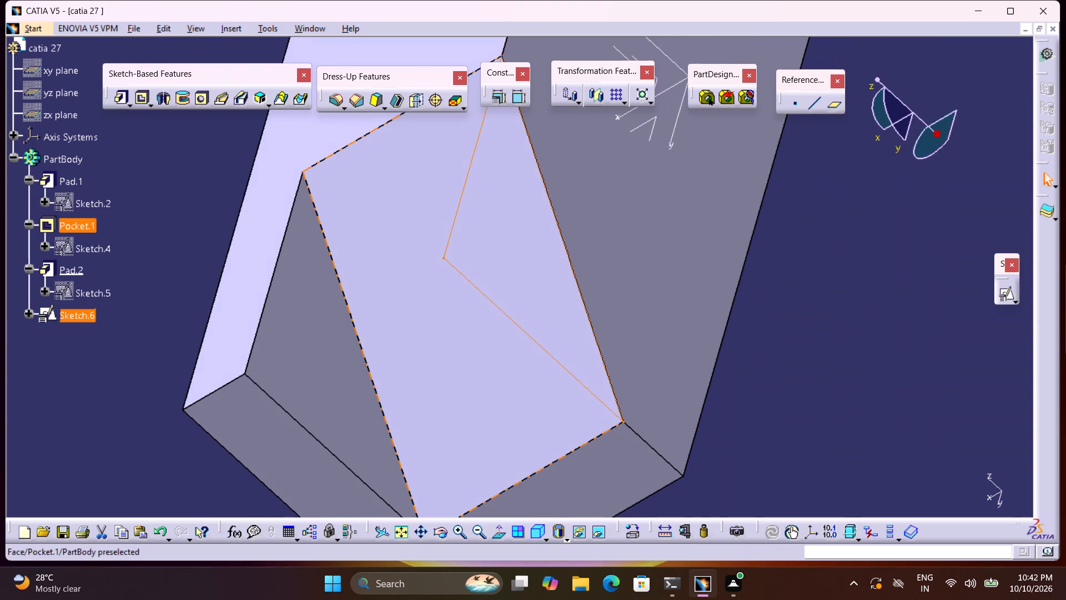
Pad the triangular Sketch.6 by 10 mm in the reversed direction, inward over the sloped cut.
click(122, 93)
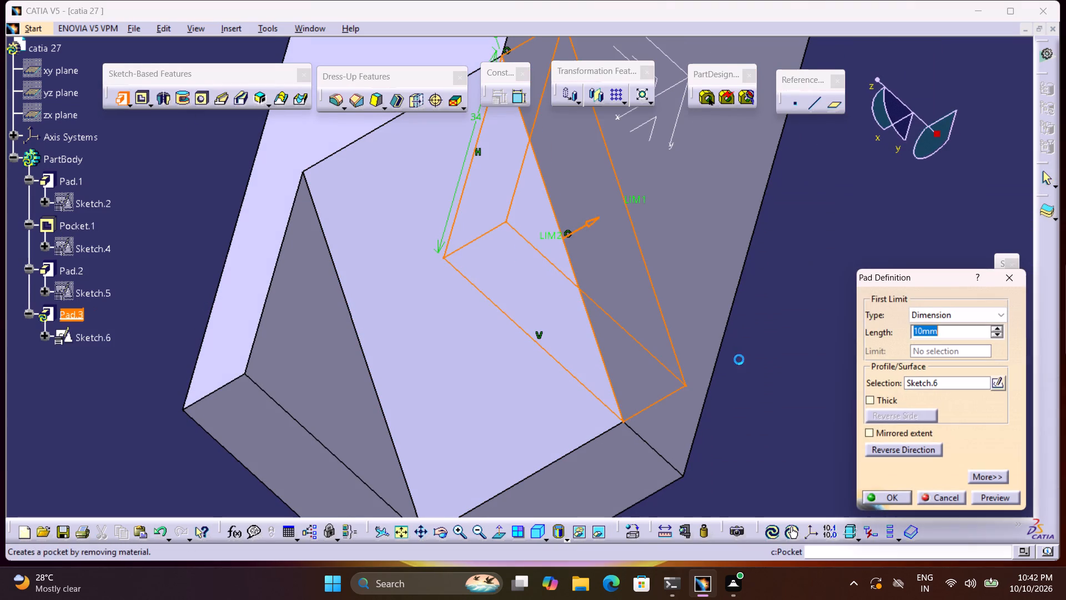
click(877, 444)
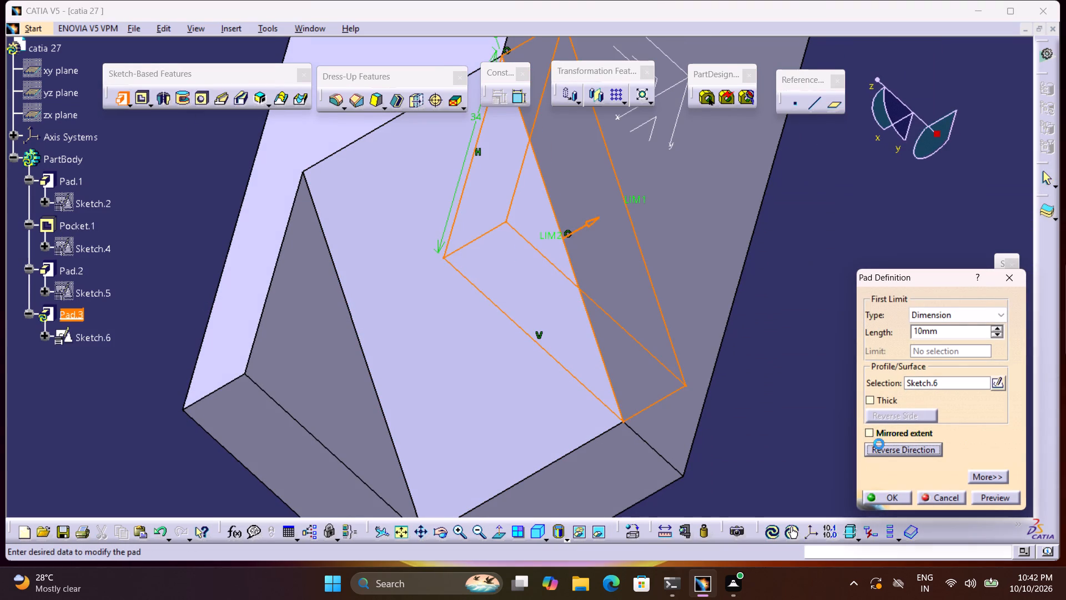
click(872, 499)
click(807, 398)
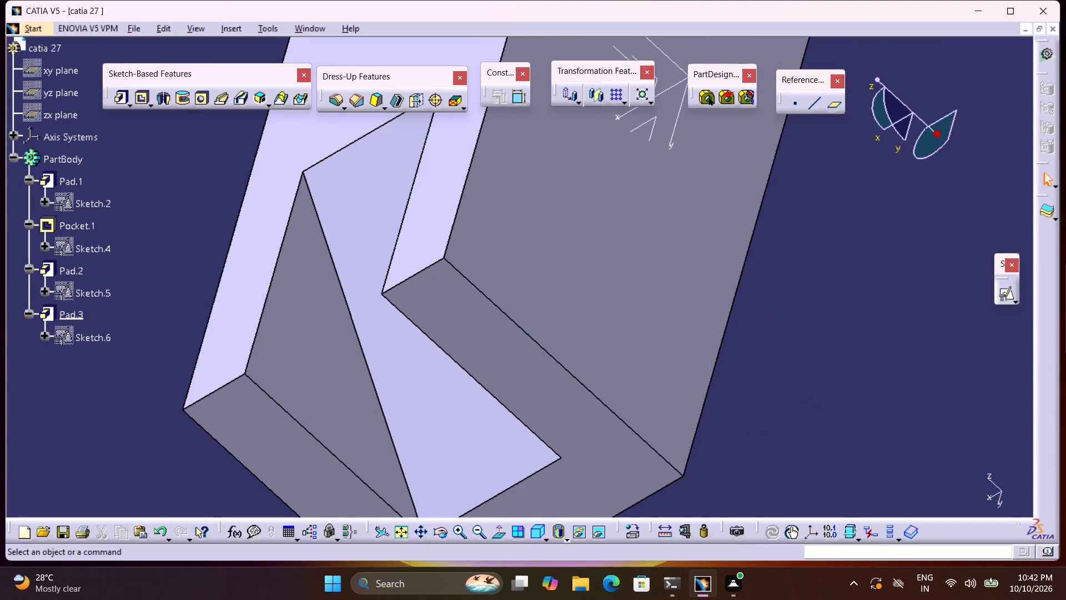
Apply a 24 mm edge fillet to the upper front edges of both side walls beside the sloped cut.
middle_click(817, 377)
right_click(817, 376)
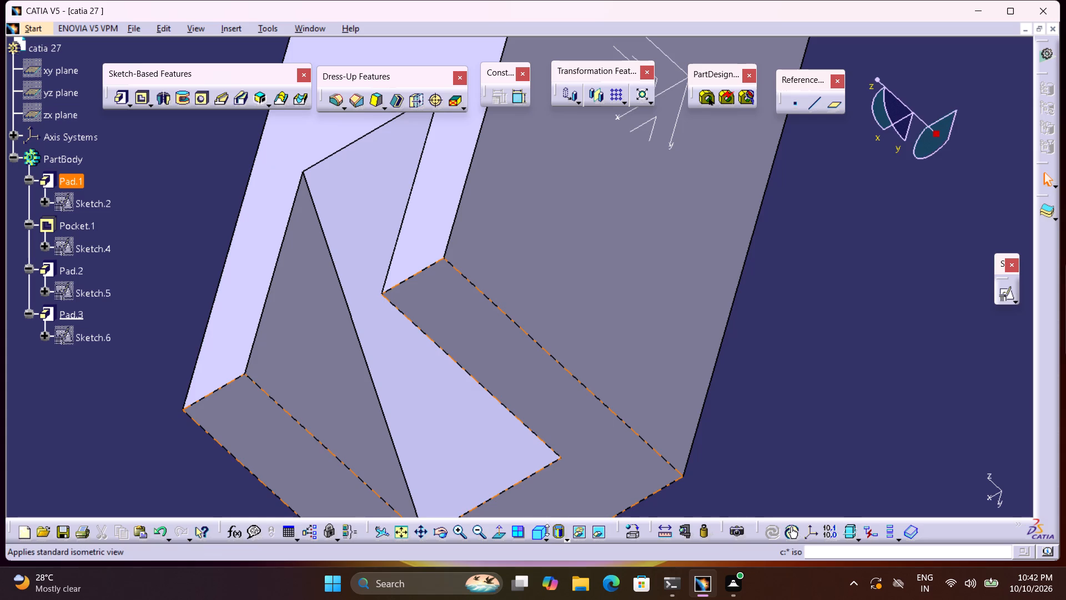
click(542, 536)
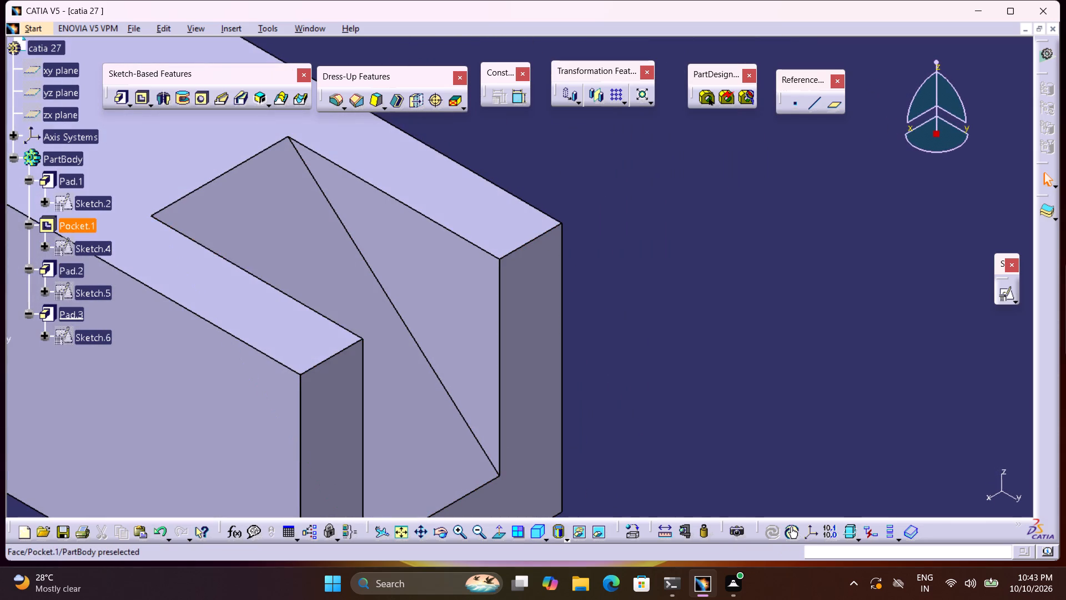
click(334, 105)
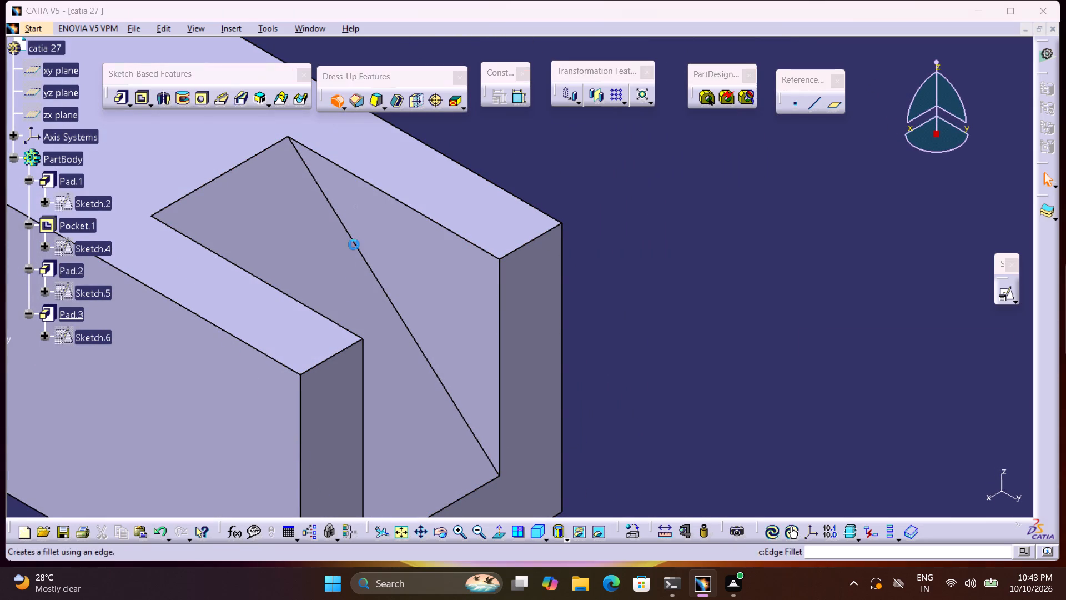
click(338, 355)
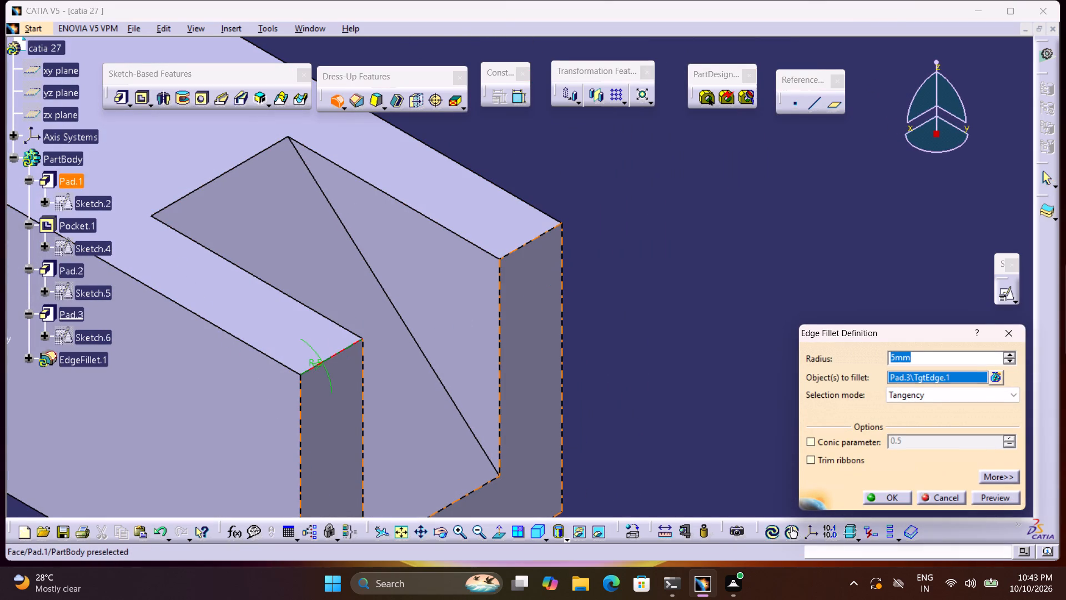
click(532, 238)
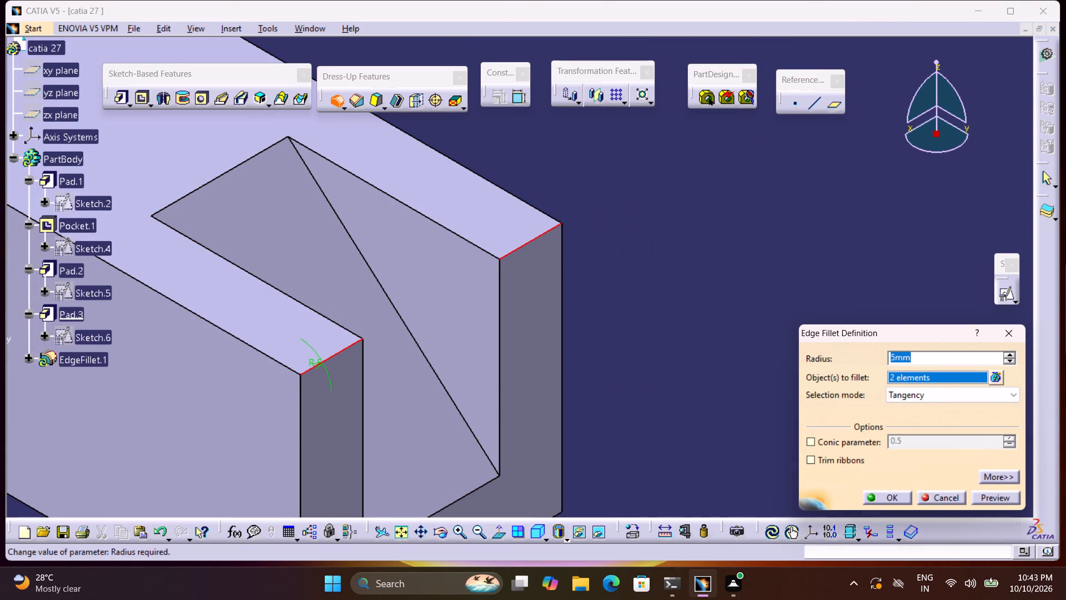
text(24)
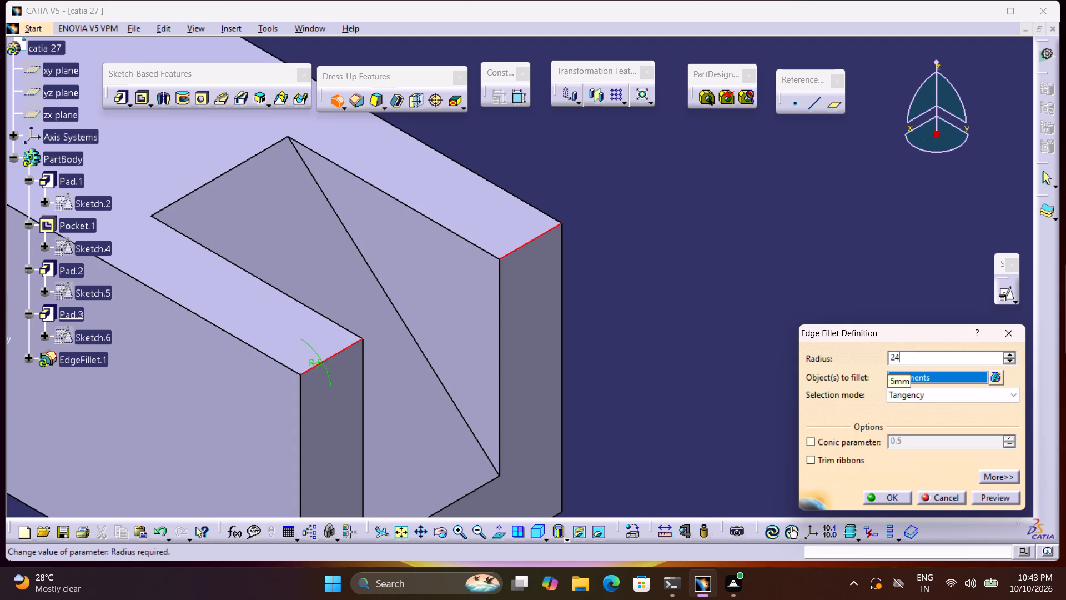
click(906, 494)
click(802, 397)
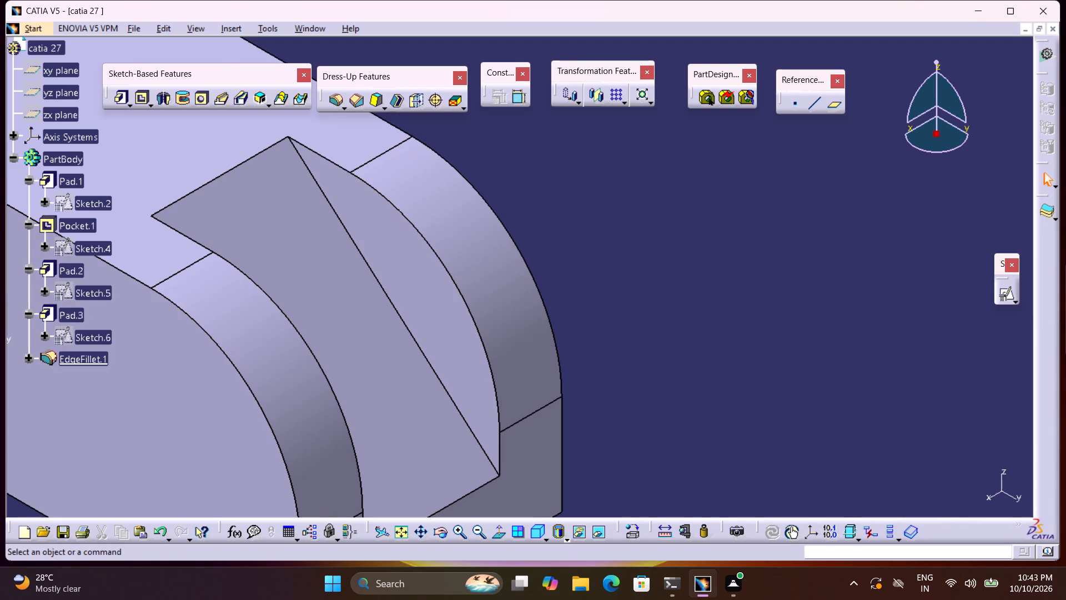
Open a positioned sketch on the flat top face of Pad.1, with implicit origin and orientation.
middle_drag(786, 366, 792, 421)
right_click(786, 367)
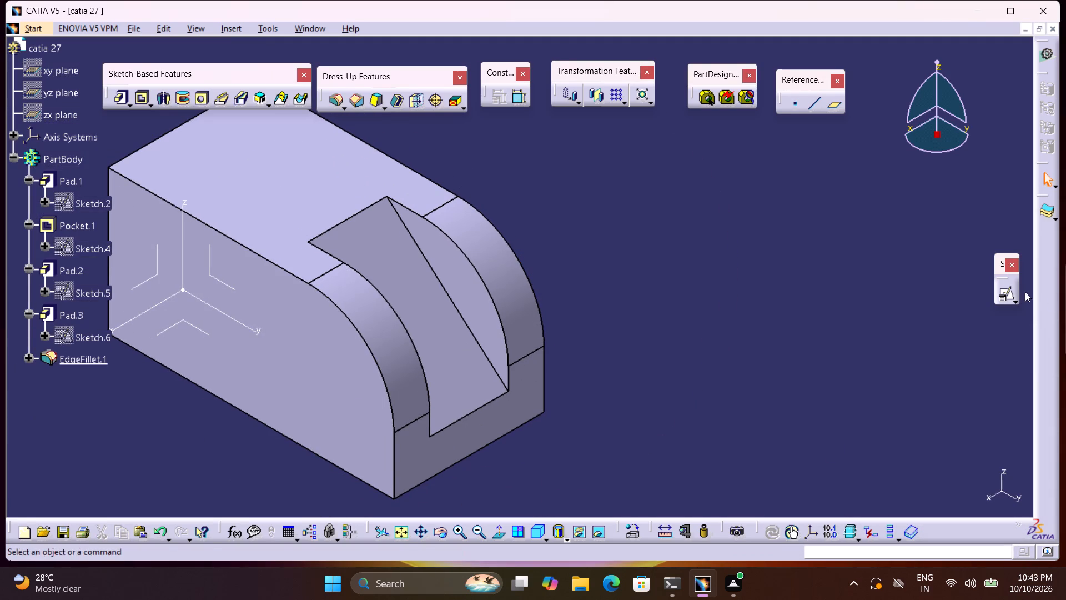
click(1010, 291)
click(333, 199)
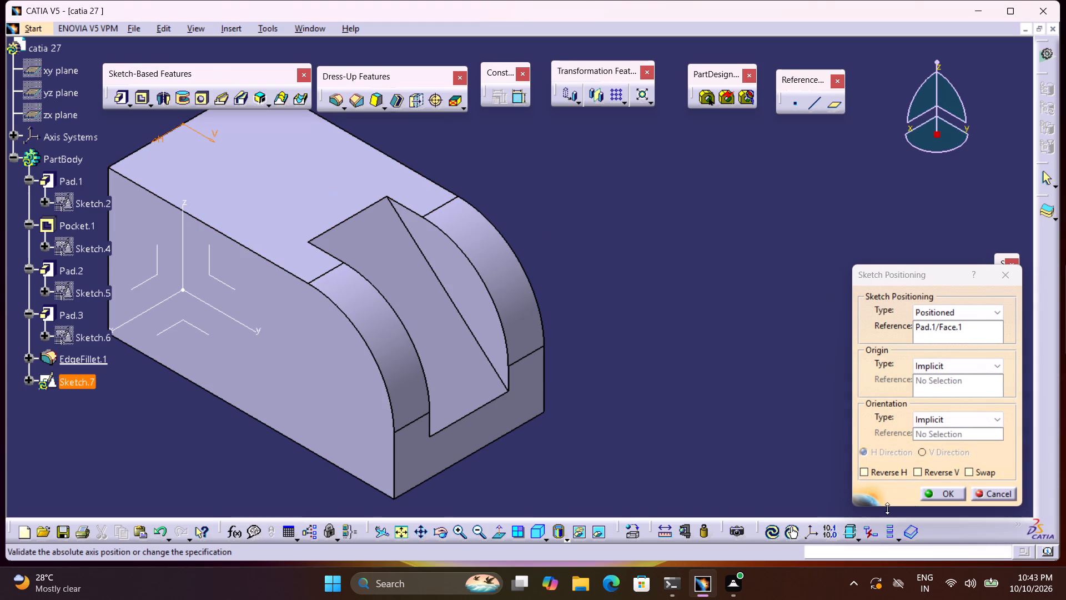
click(953, 493)
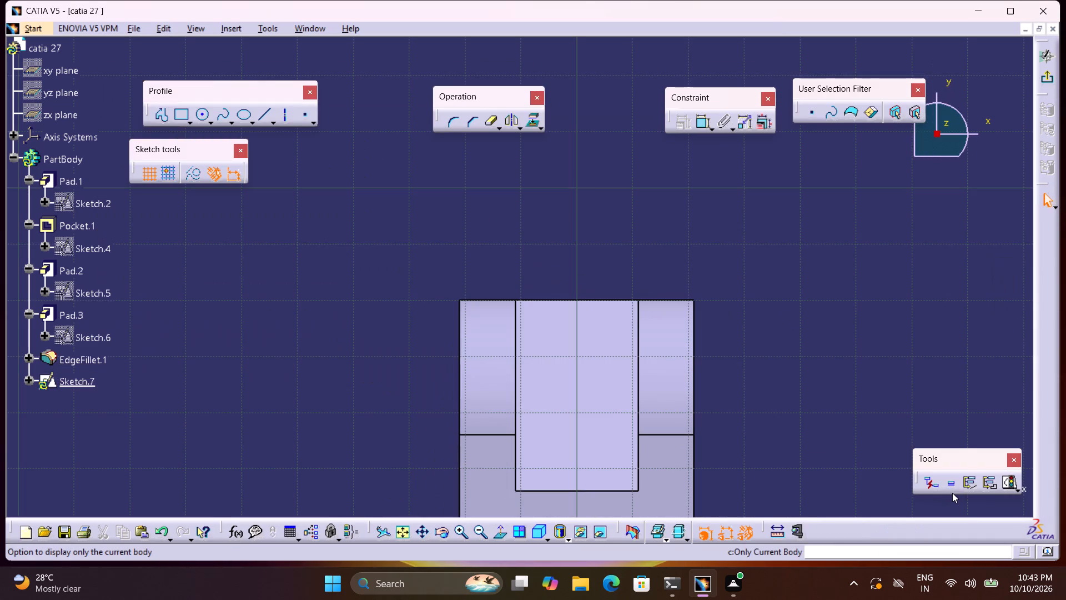
middle_drag(771, 416, 738, 201)
middle_drag(908, 438, 849, 357)
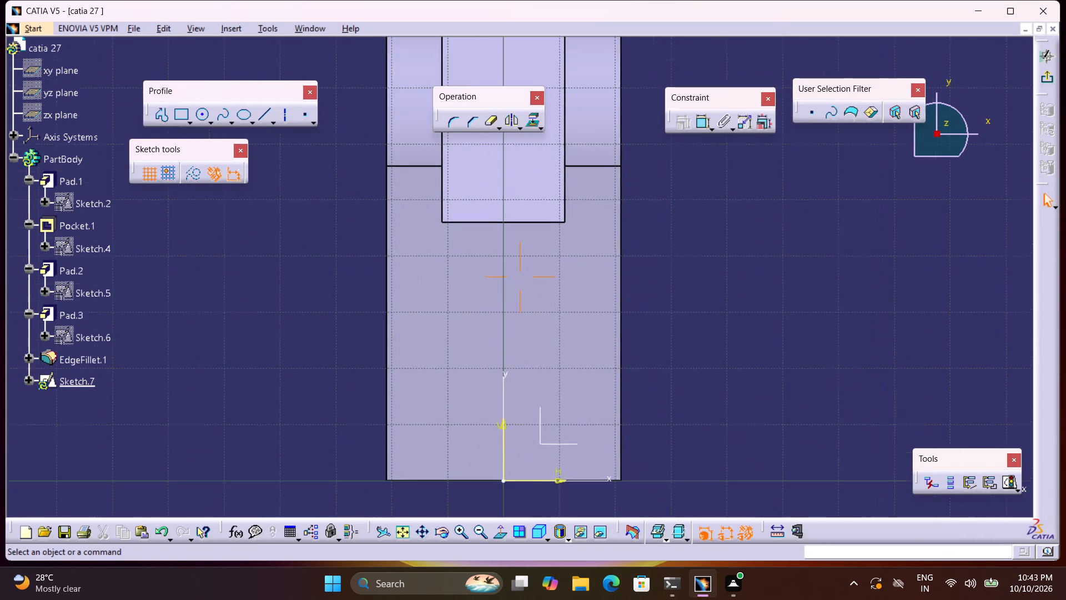
Sketch a rectangle about 9.6 mm high across the vertical axis, just above the pad's end edge at the sketch origin.
middle_drag(849, 357, 838, 341)
click(185, 117)
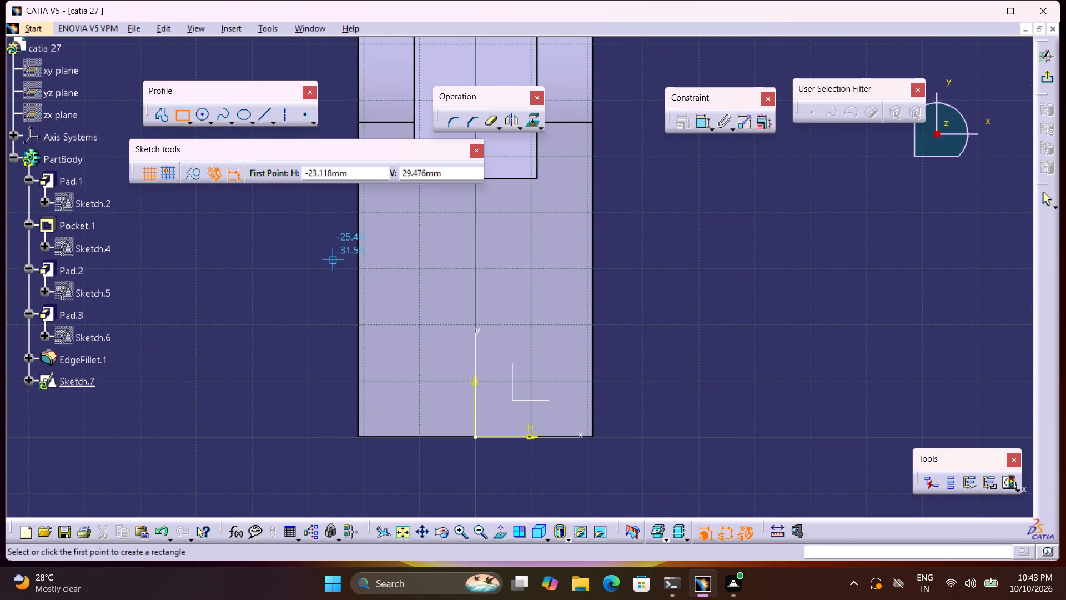
click(420, 377)
click(533, 429)
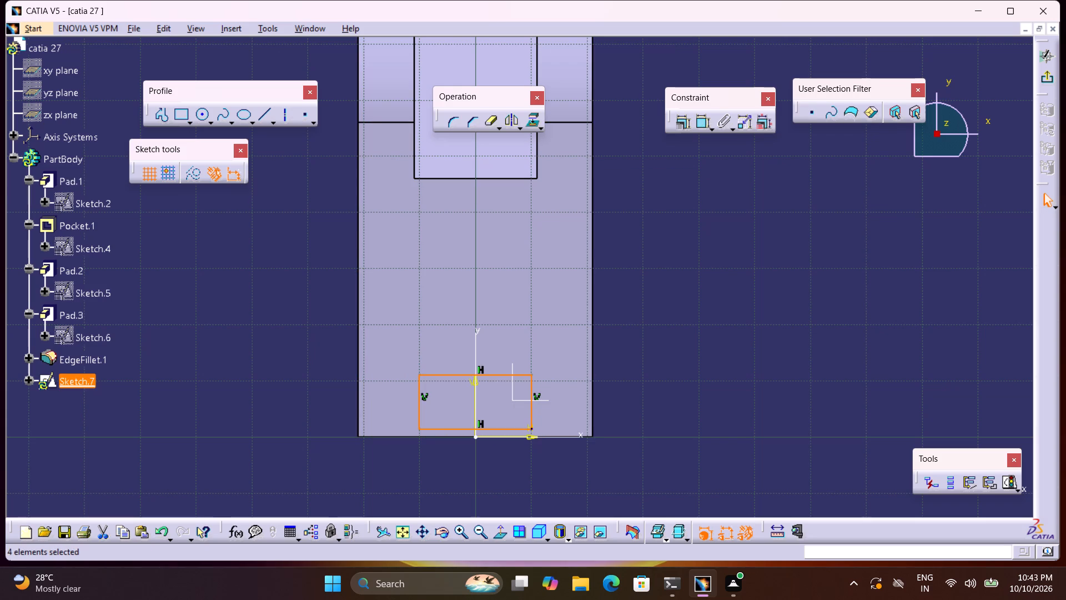
Constrain the rectangle's lower side to be coincident with the sketch's horizontal axis.
click(701, 124)
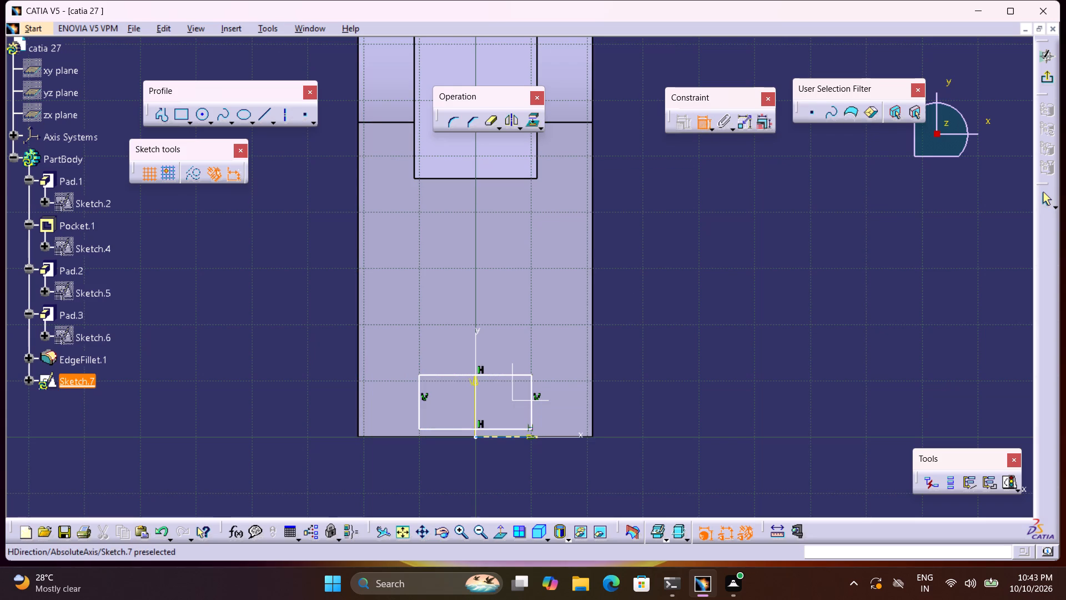
click(519, 438)
right_click(519, 438)
click(634, 397)
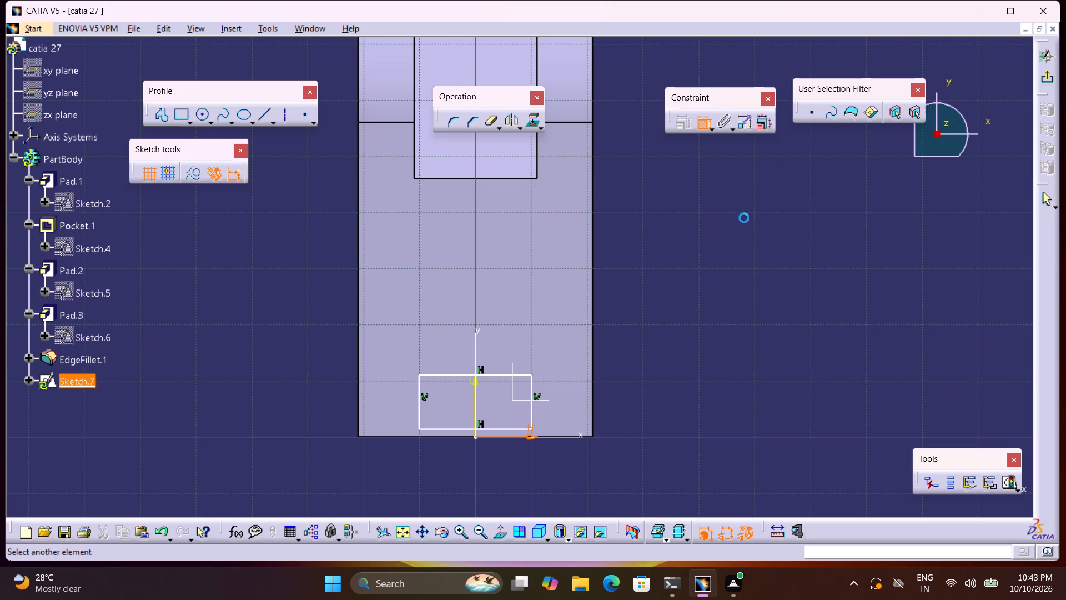
click(699, 194)
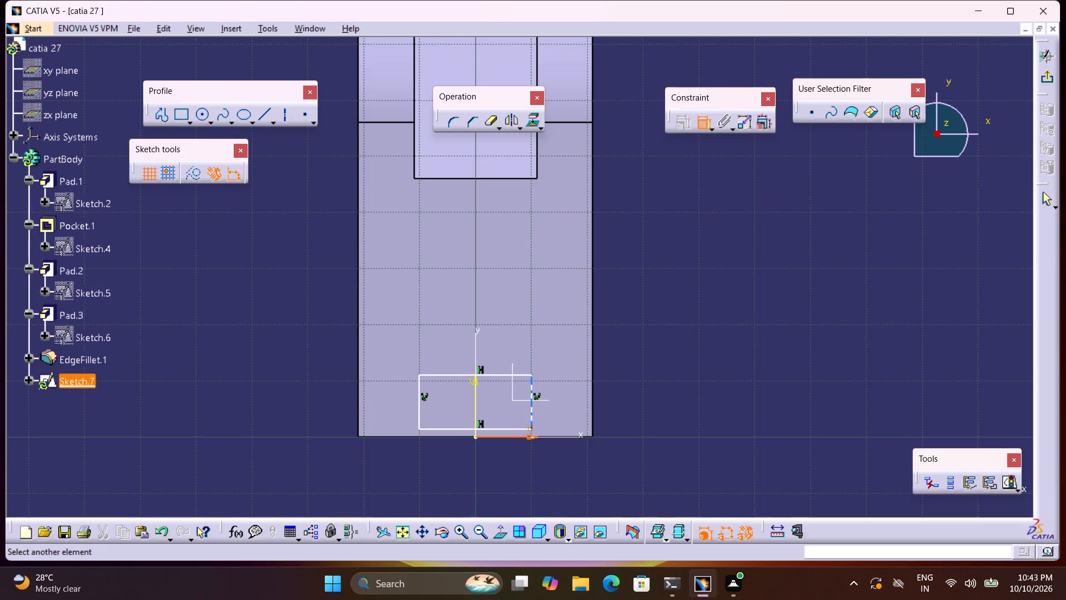
click(521, 426)
right_click(521, 426)
click(570, 373)
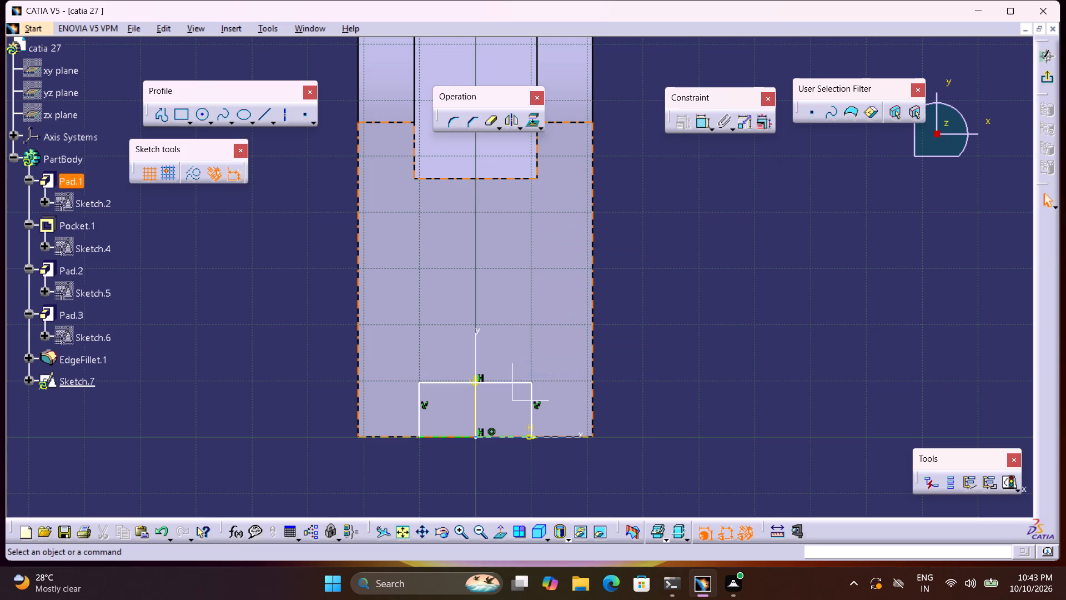
Dimension the rectangle's height to 8 mm.
double_click(703, 122)
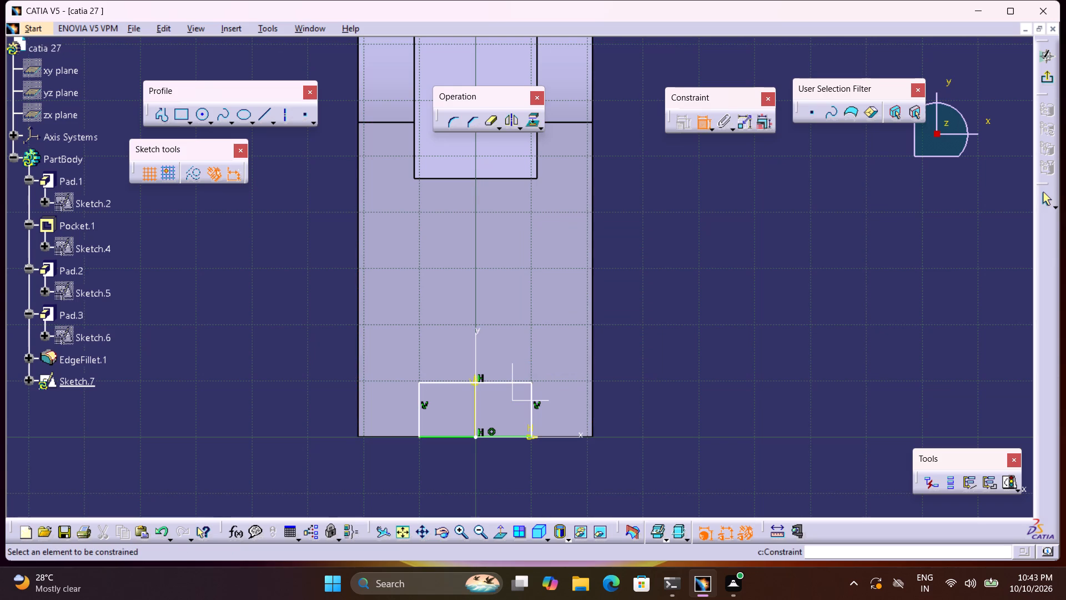
click(532, 393)
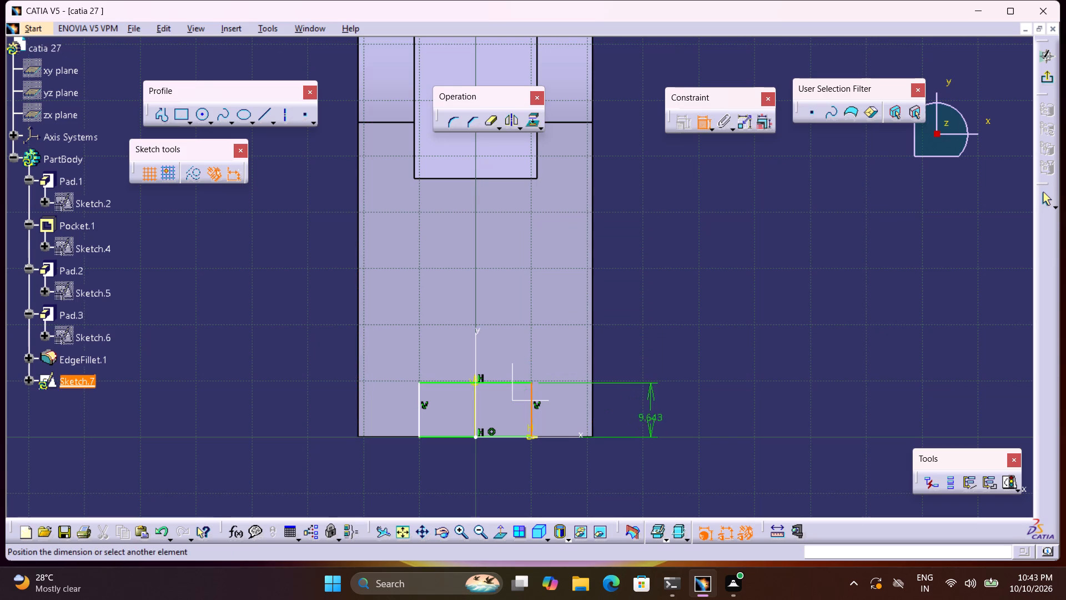
click(658, 424)
double_click(661, 423)
key(8)
key(Return)
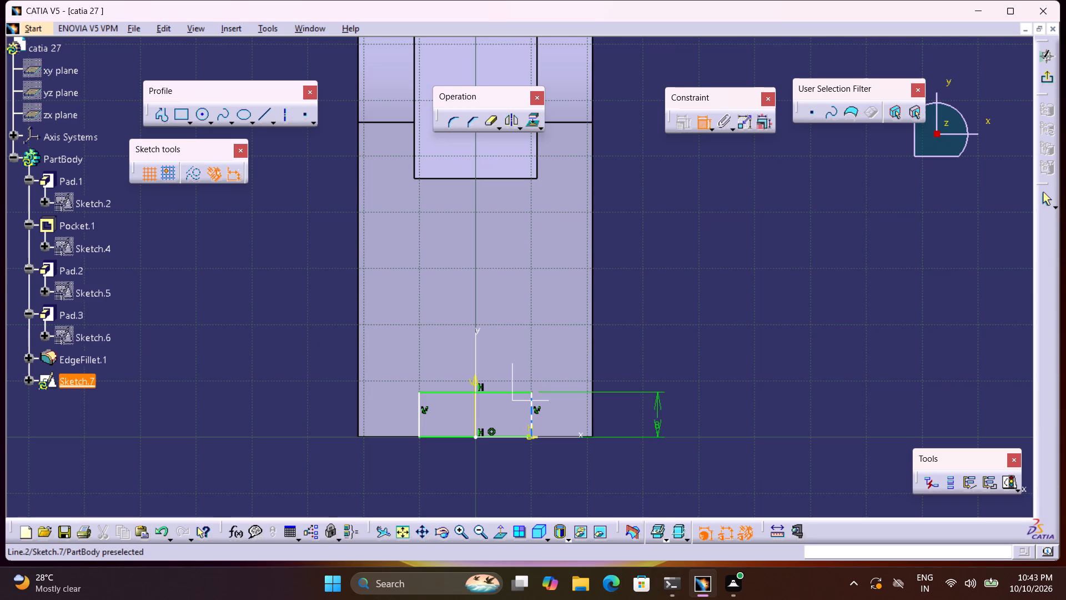
Dimension the rectangle's right side 10 mm from the pad's right edge.
click(532, 424)
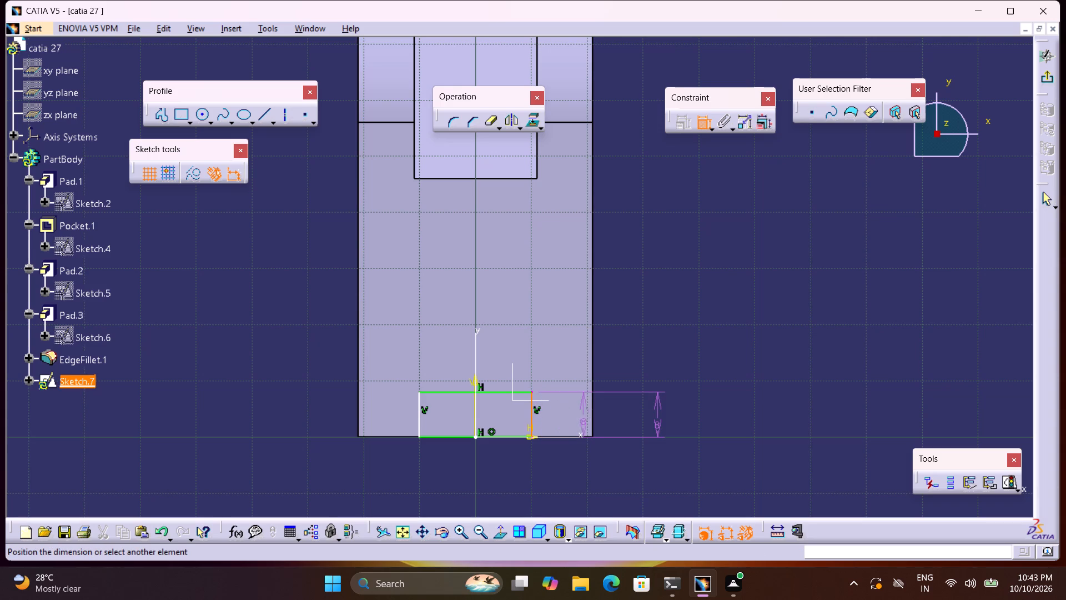
click(591, 421)
click(570, 476)
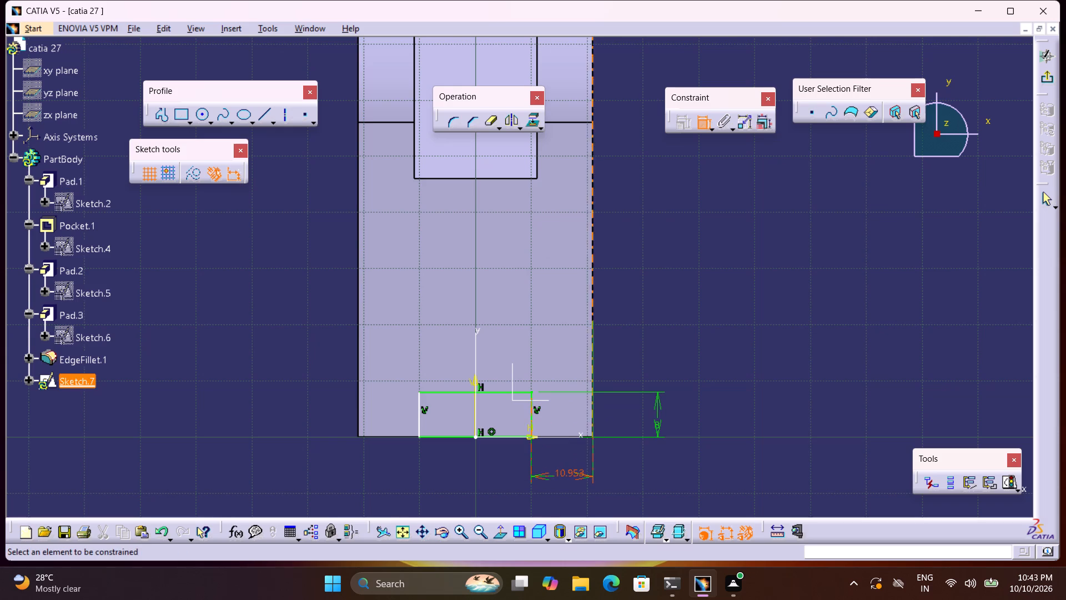
double_click(574, 472)
text(10)
key(Return)
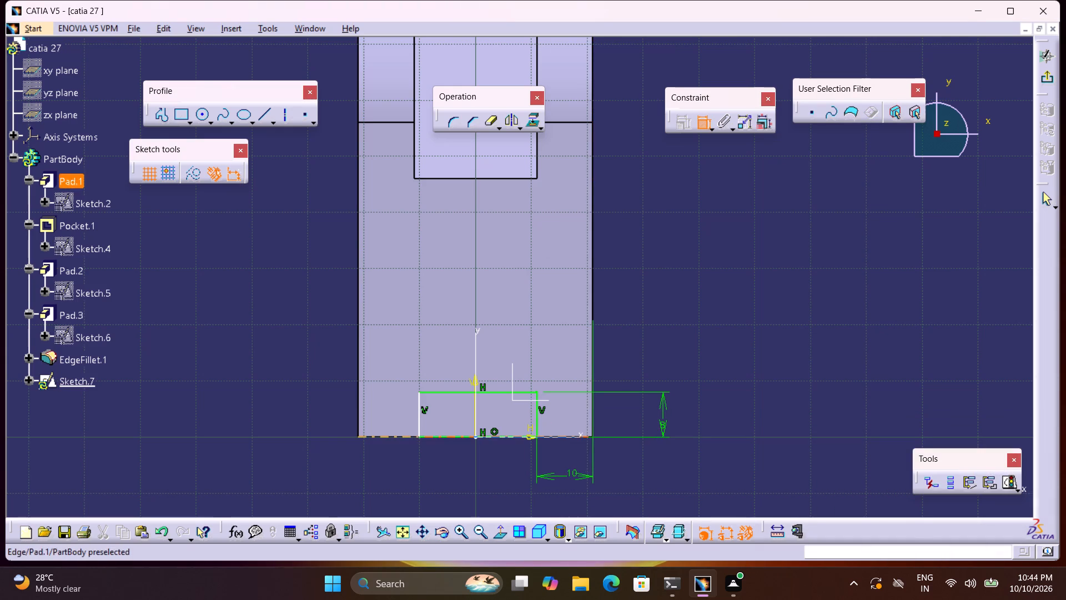
Dimension the rectangle's left side 10 mm from the pad's left edge.
click(421, 423)
click(360, 416)
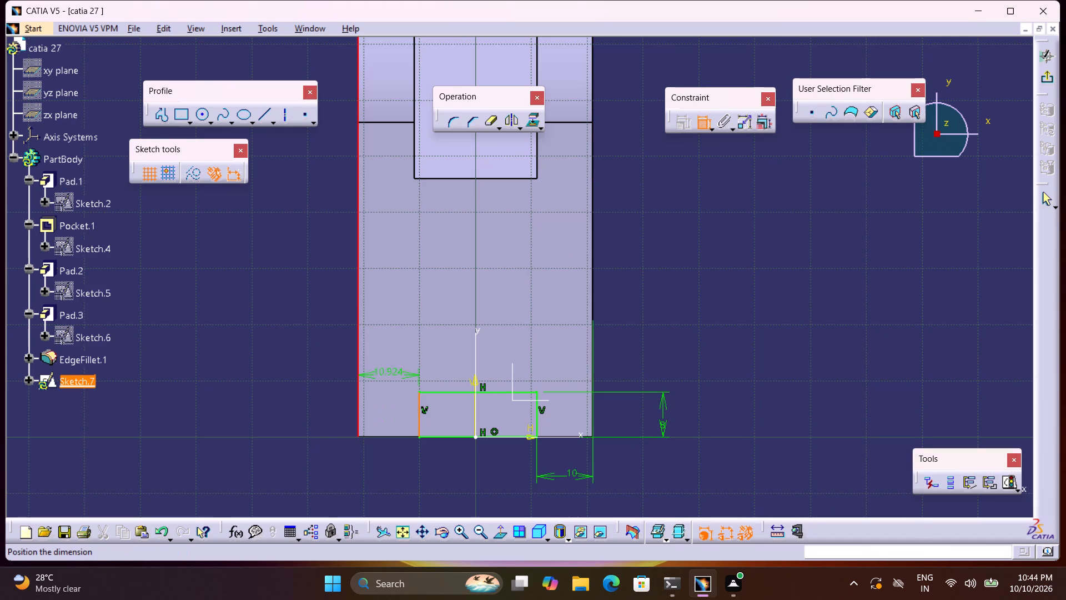
click(398, 457)
double_click(399, 456)
key(1)
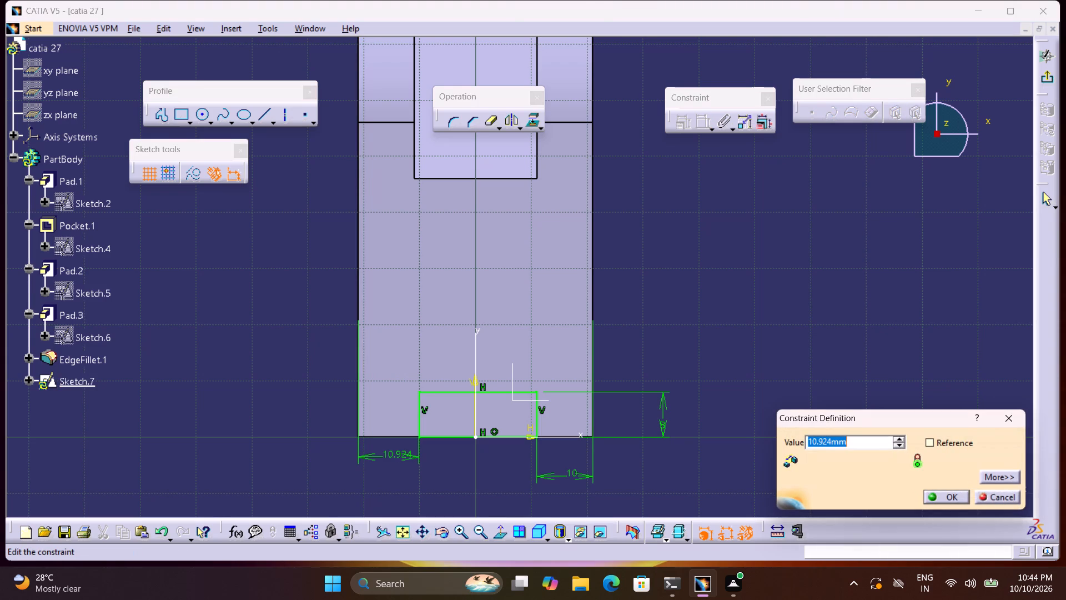
key(0)
key(Return)
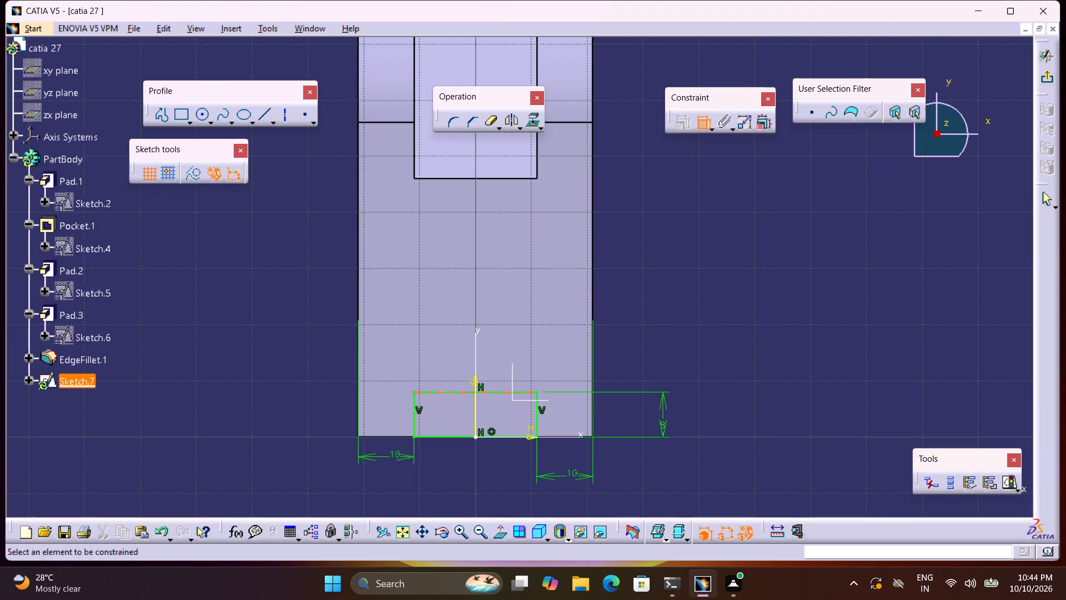
click(505, 395)
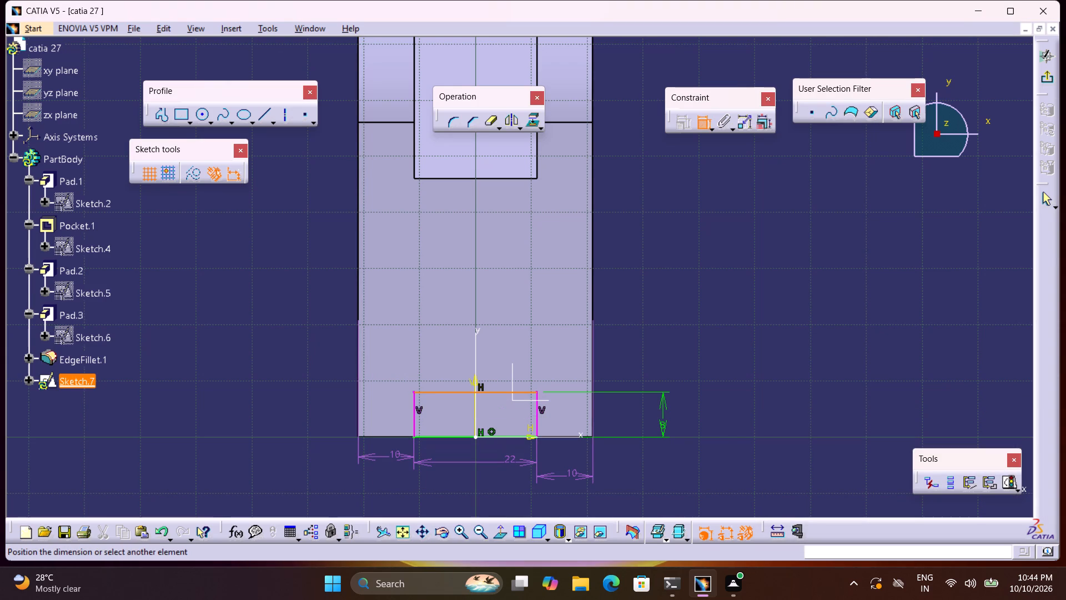
click(702, 124)
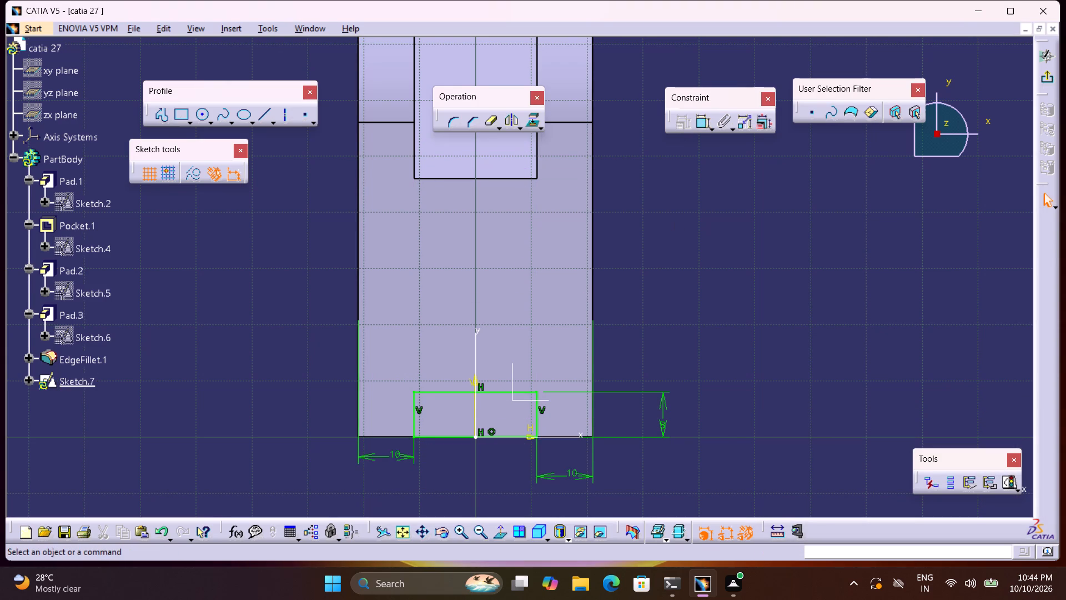
Sketch a circle centred on the vertical axis above the rectangle and dimension its diameter to 16 mm.
middle_drag(664, 246, 662, 269)
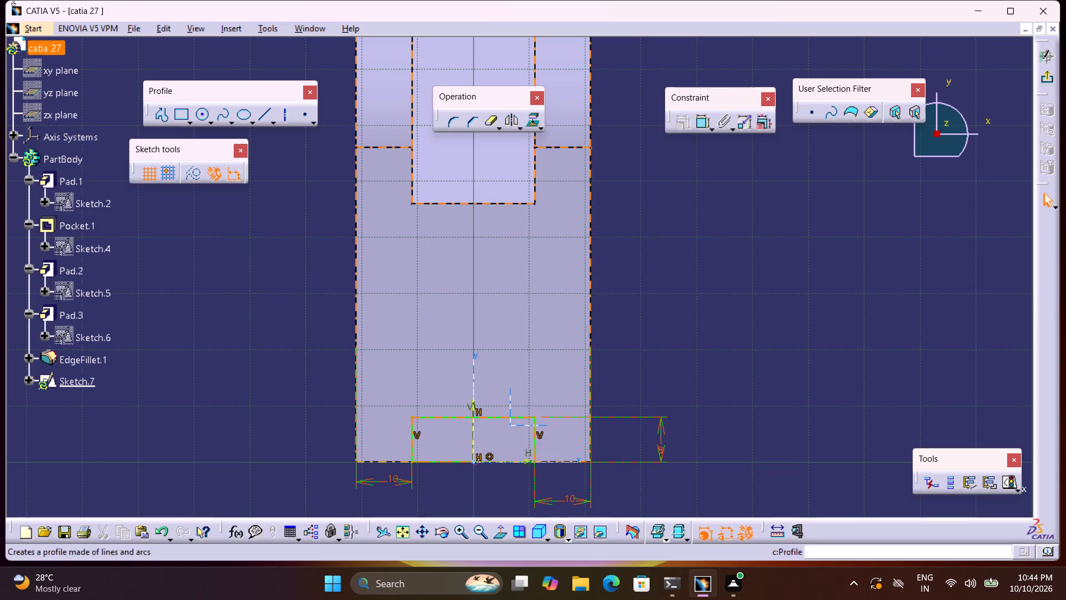
click(197, 113)
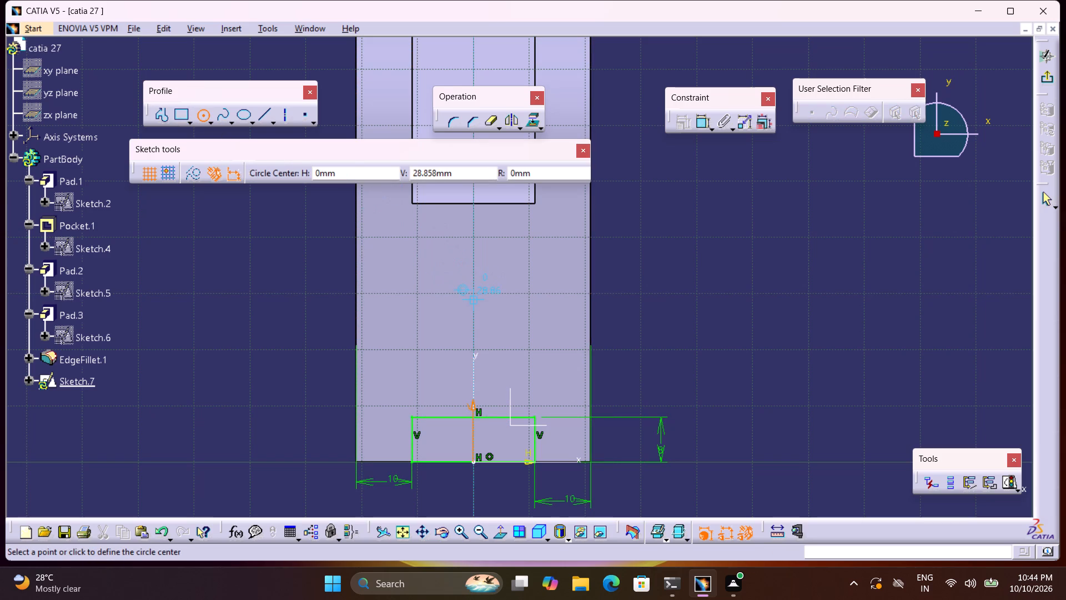
click(476, 301)
click(504, 322)
click(701, 126)
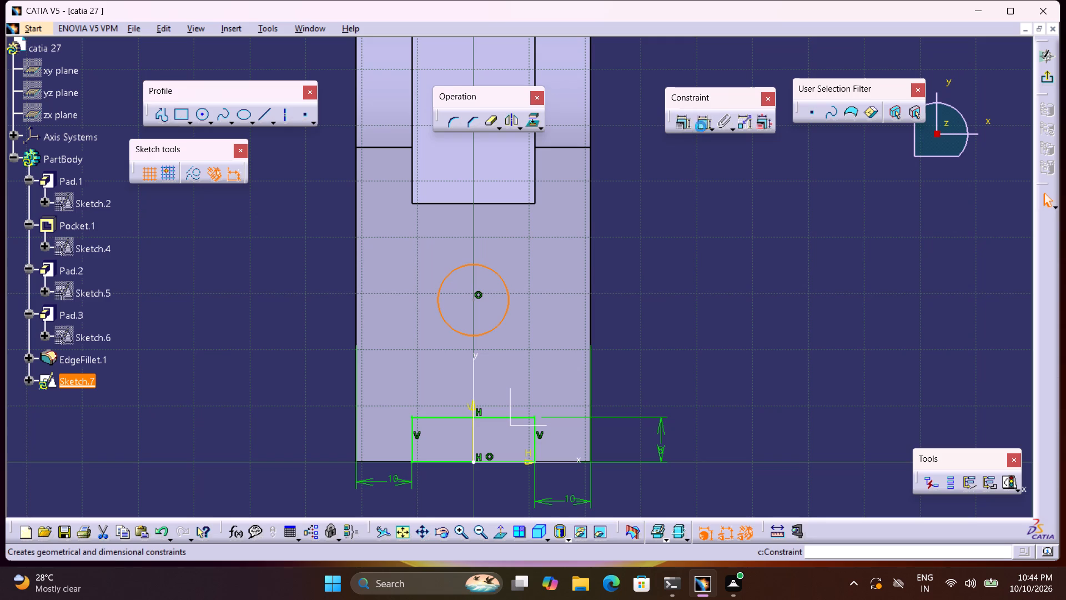
click(688, 285)
double_click(693, 278)
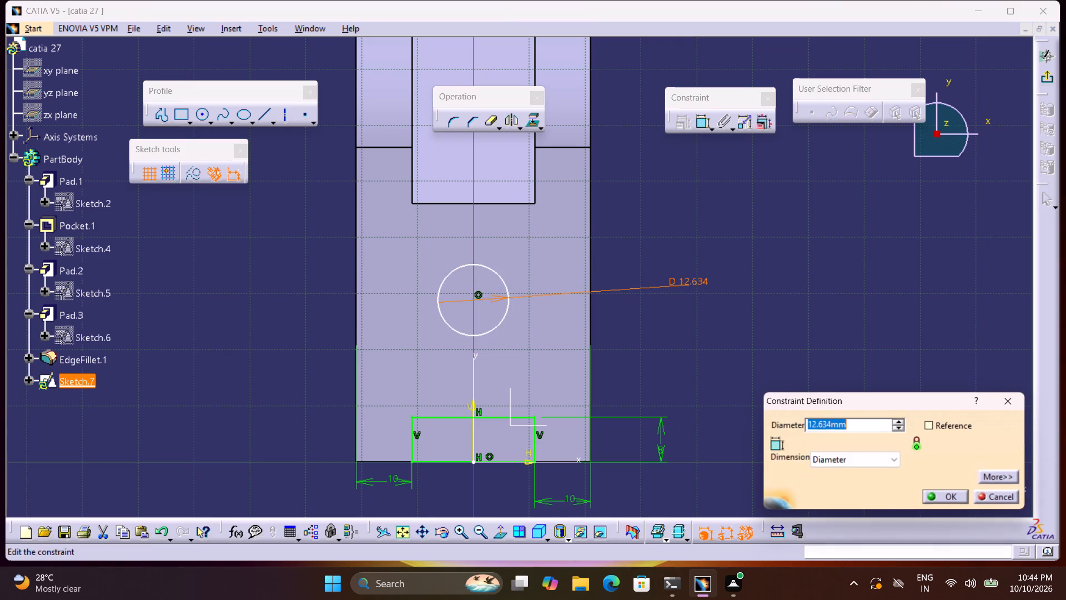
text(16)
key(Return)
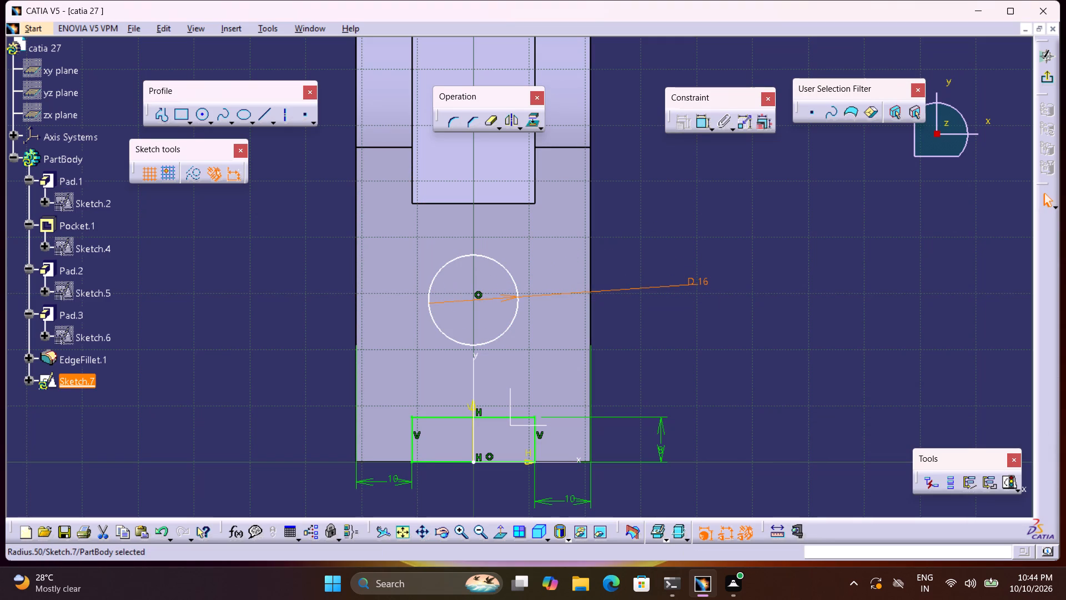
Dimension the circle's centre 22 mm above the rectangle's upper side.
double_click(698, 122)
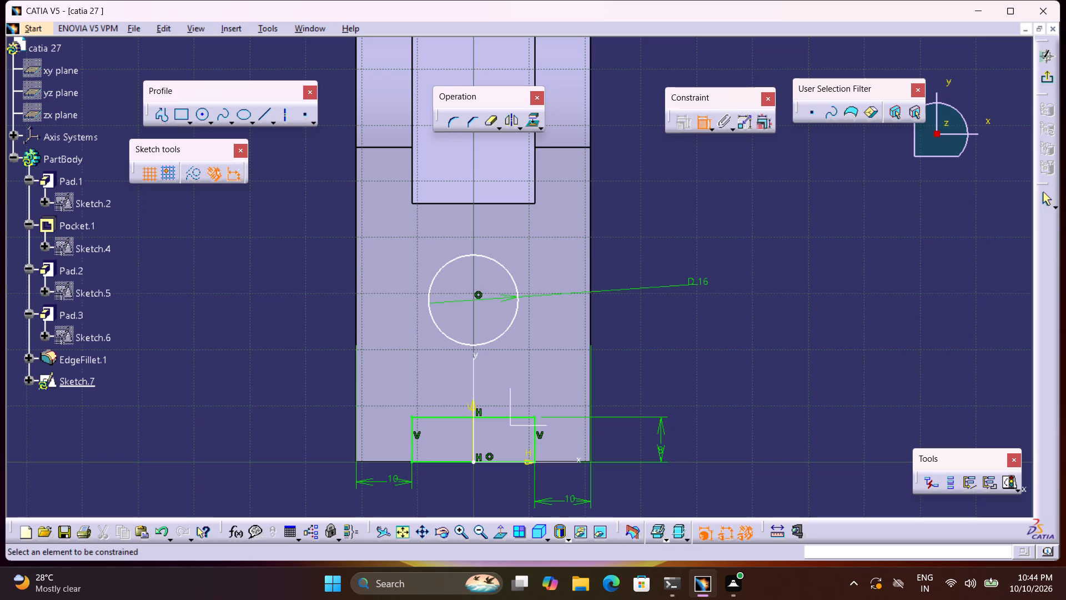
click(474, 298)
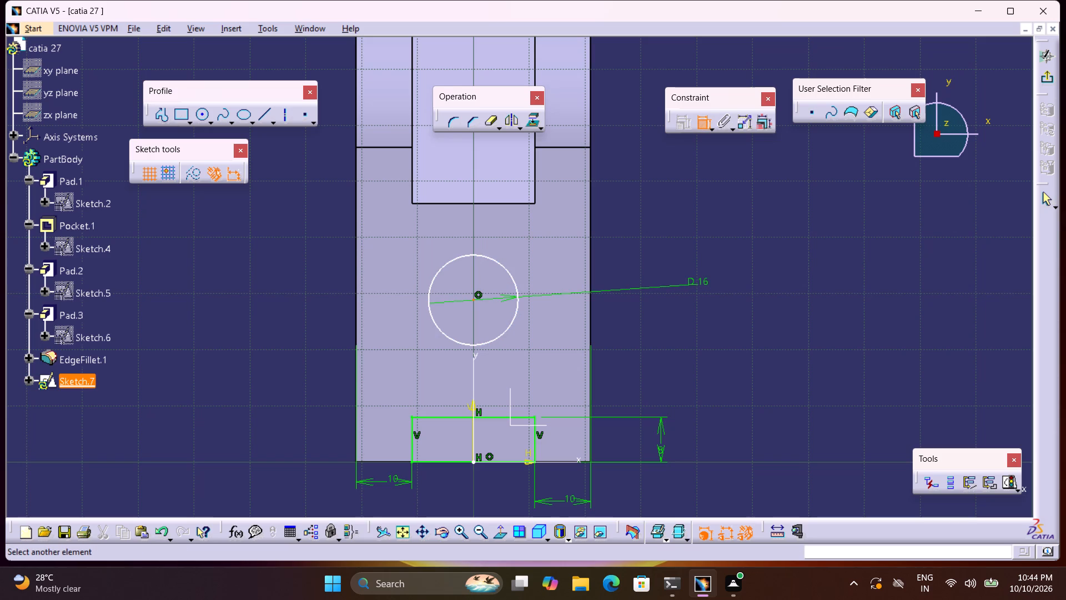
click(504, 418)
click(673, 385)
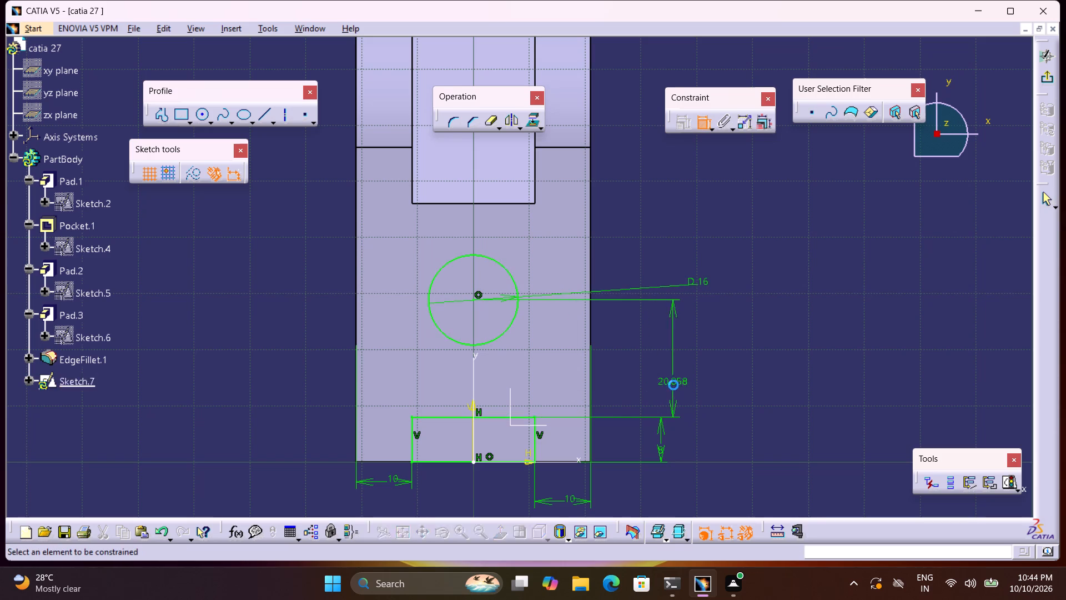
double_click(678, 380)
text(22)
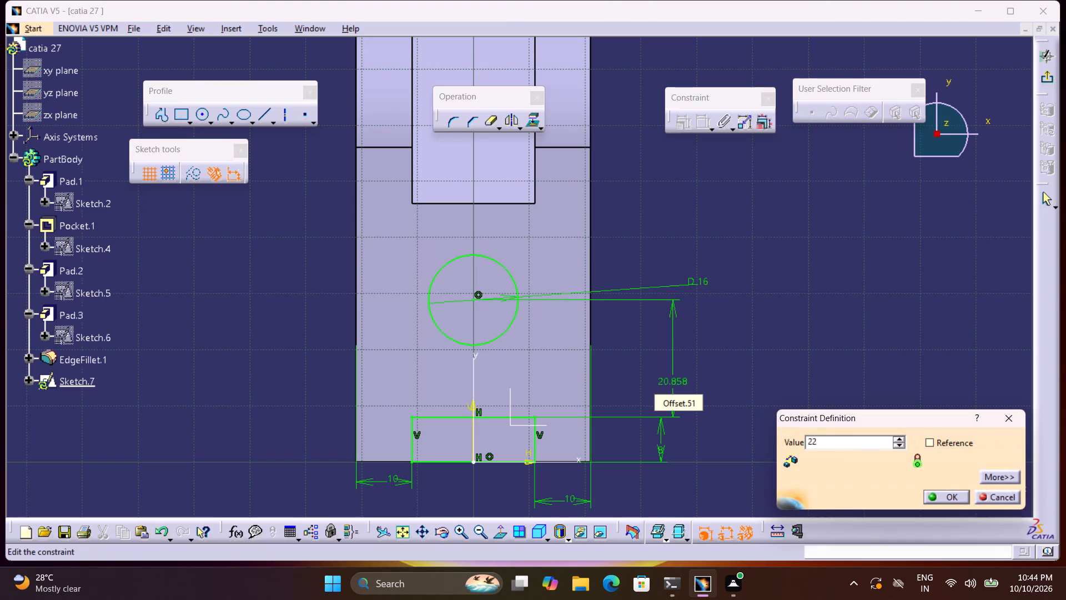
key(Return)
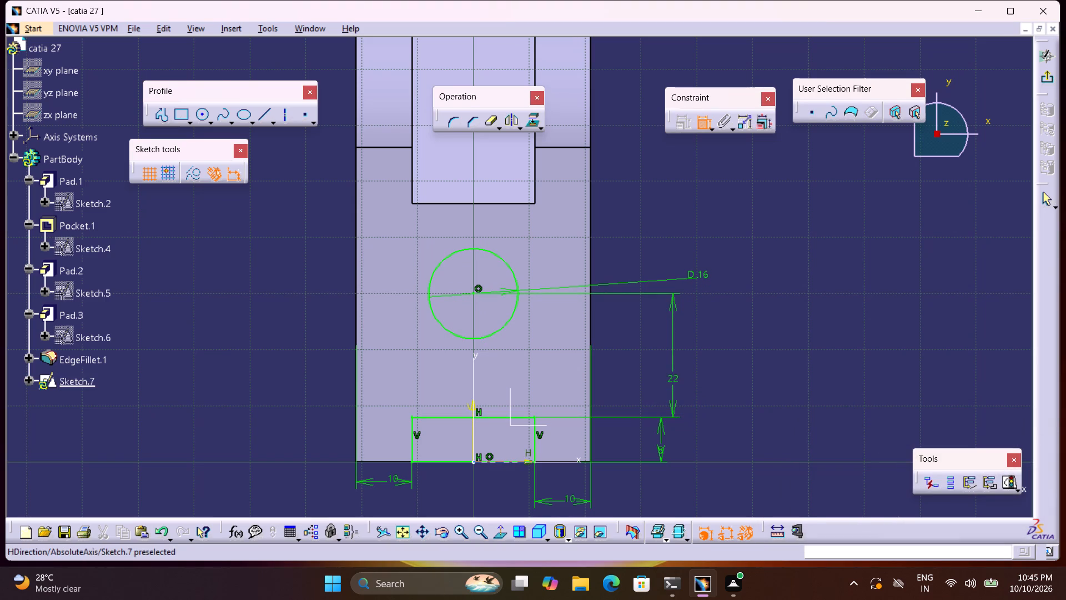
Sketch a narrow rectangle about 18.3 mm high, overlapping the circle and the lower rectangle, and dimension its width to 6 mm.
click(180, 123)
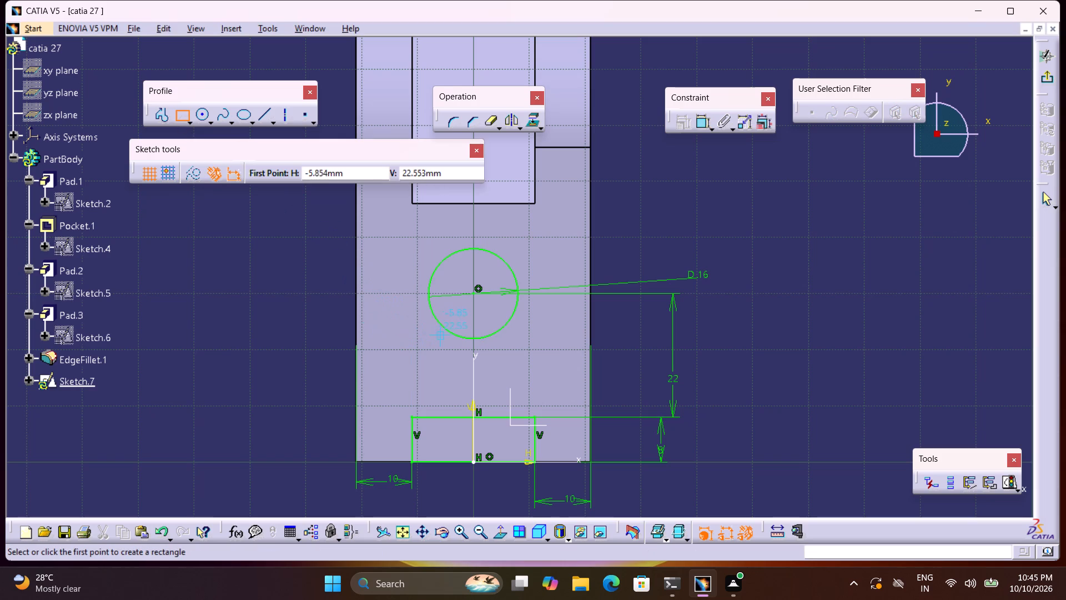
click(448, 322)
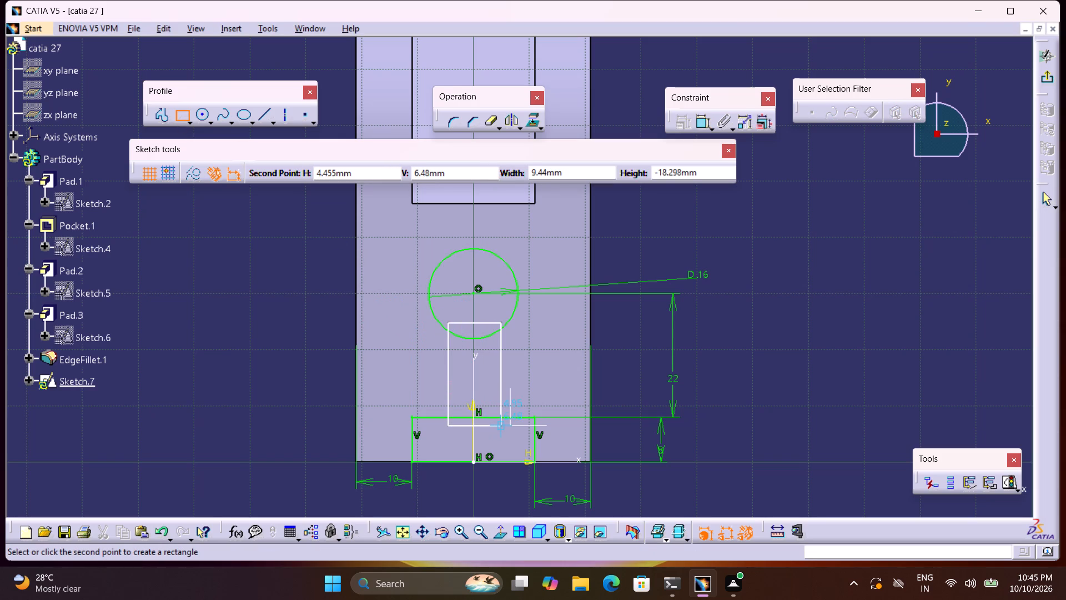
click(499, 426)
double_click(701, 128)
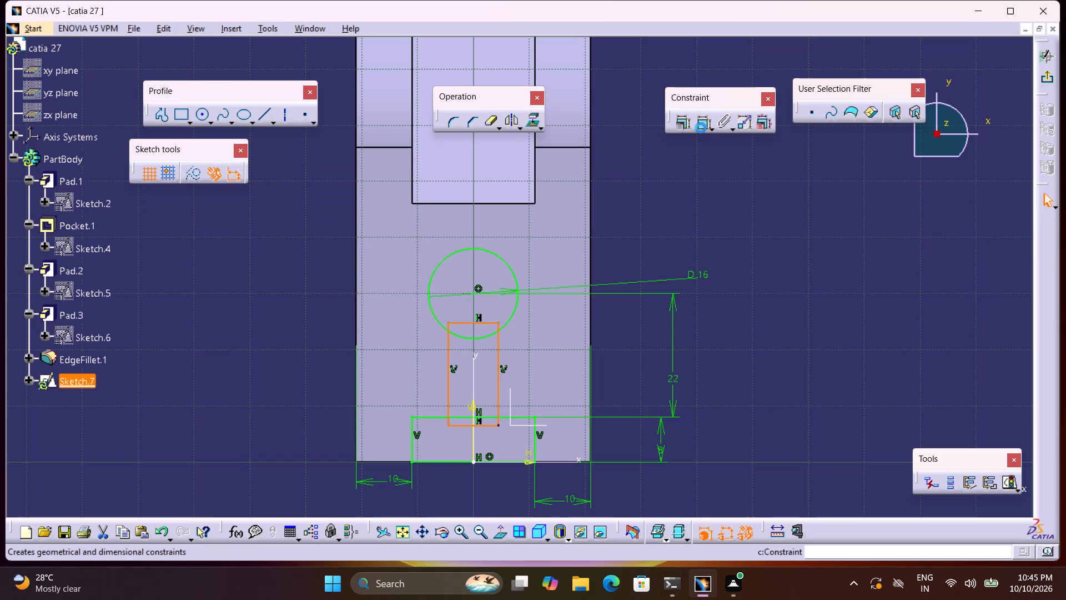
click(454, 427)
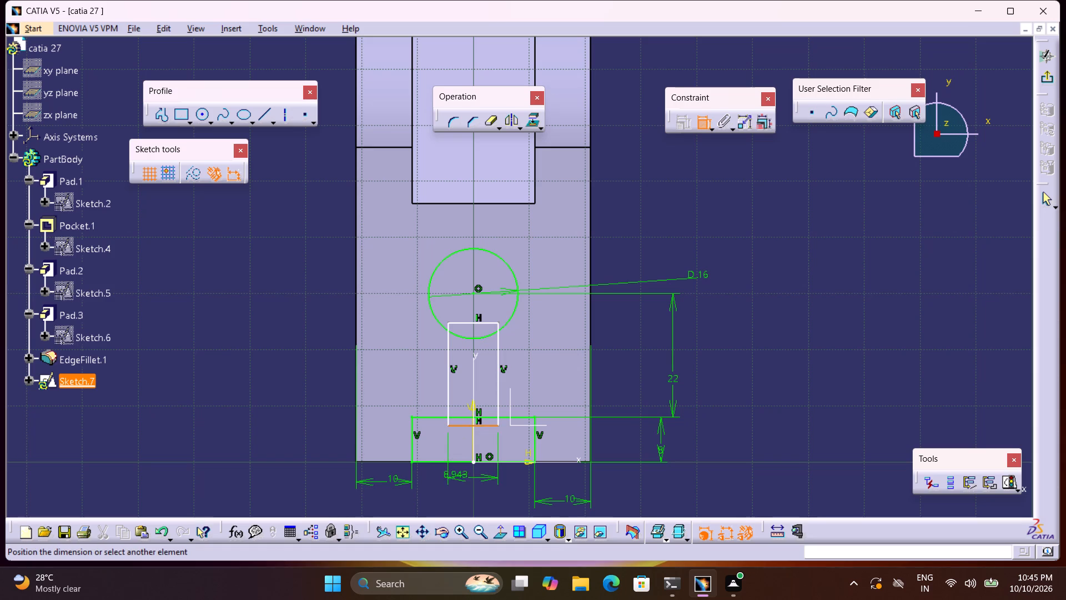
click(465, 484)
double_click(467, 478)
key(6)
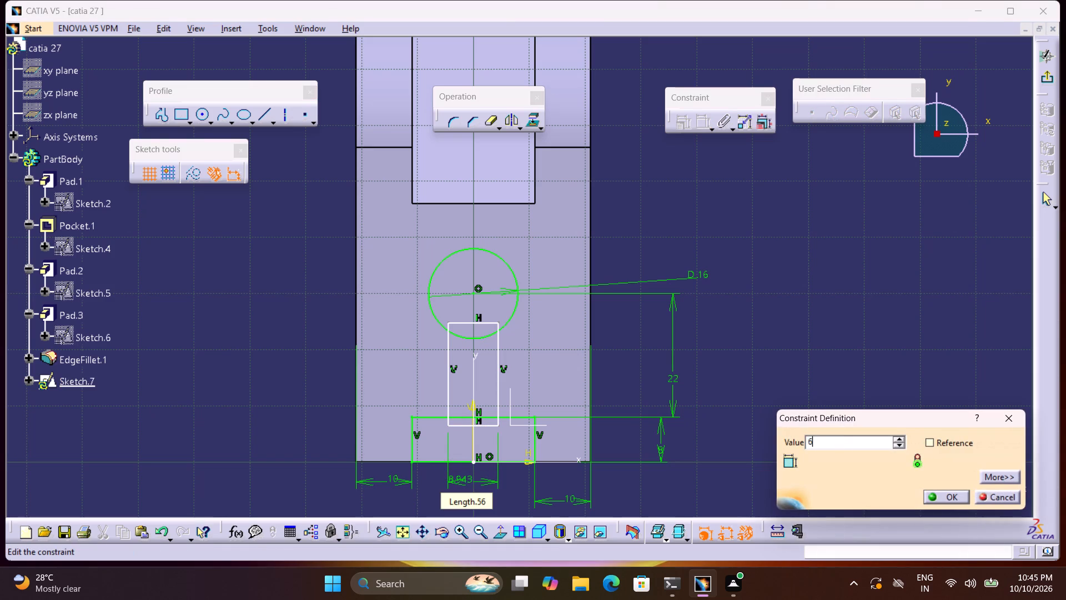
key(Return)
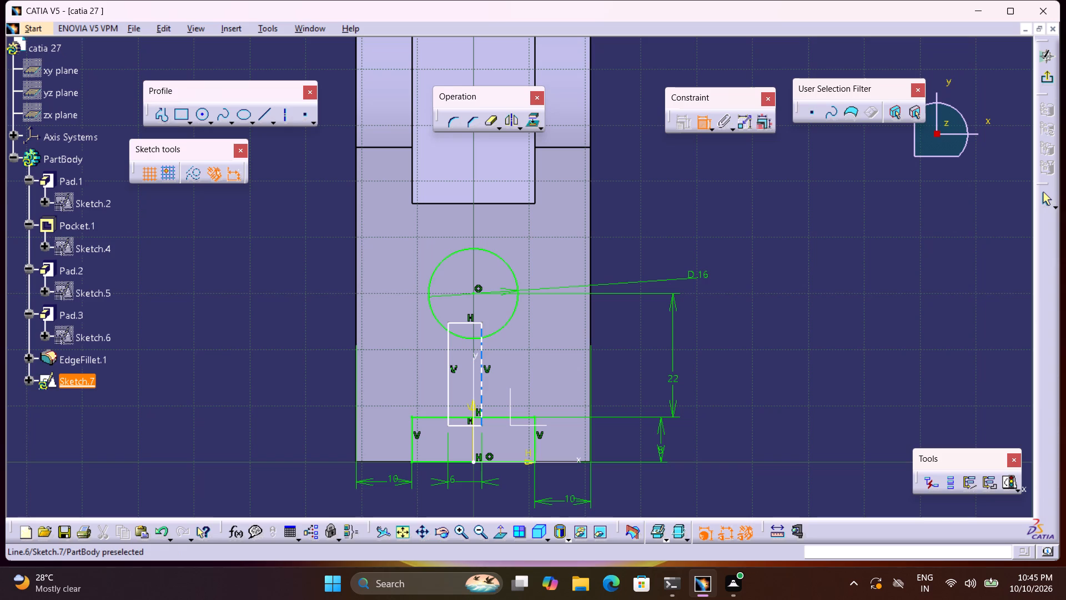
Dimension the narrow rectangle's right side 8 mm from the lower rectangle's right side.
click(480, 374)
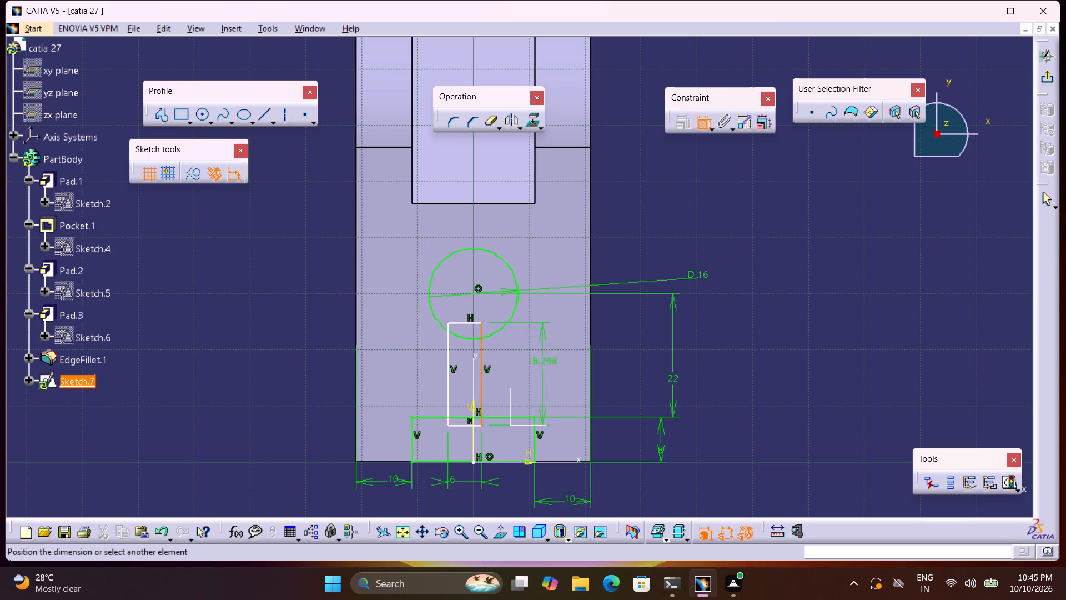
click(534, 429)
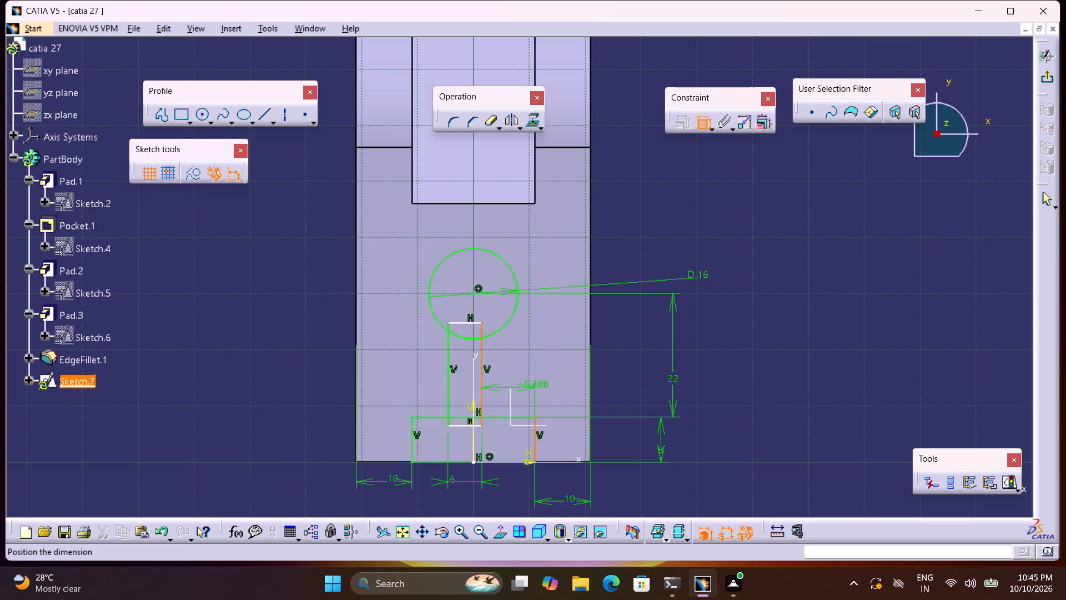
click(519, 494)
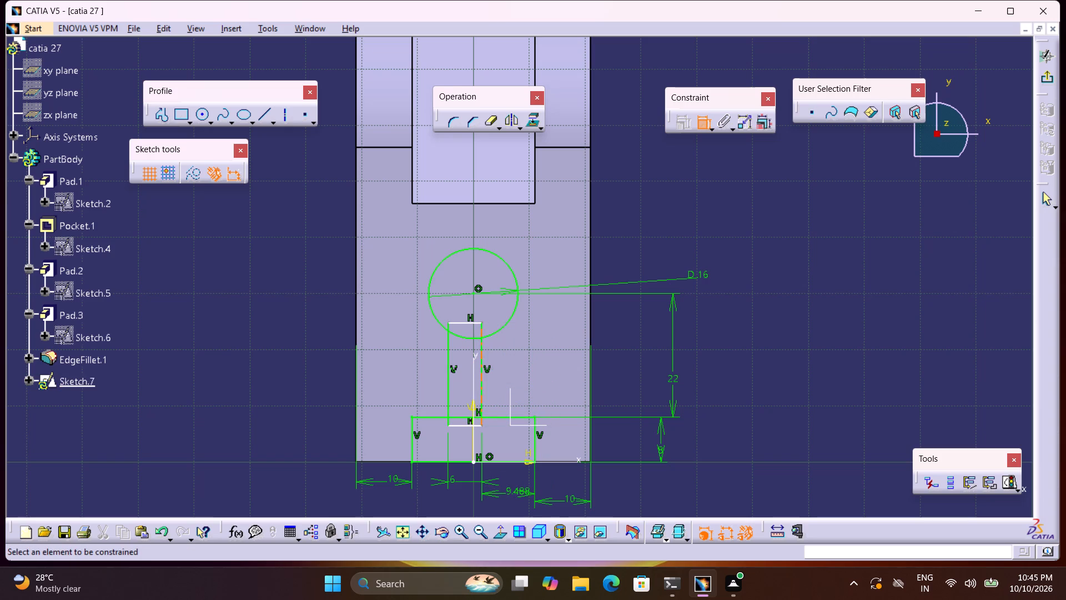
double_click(521, 492)
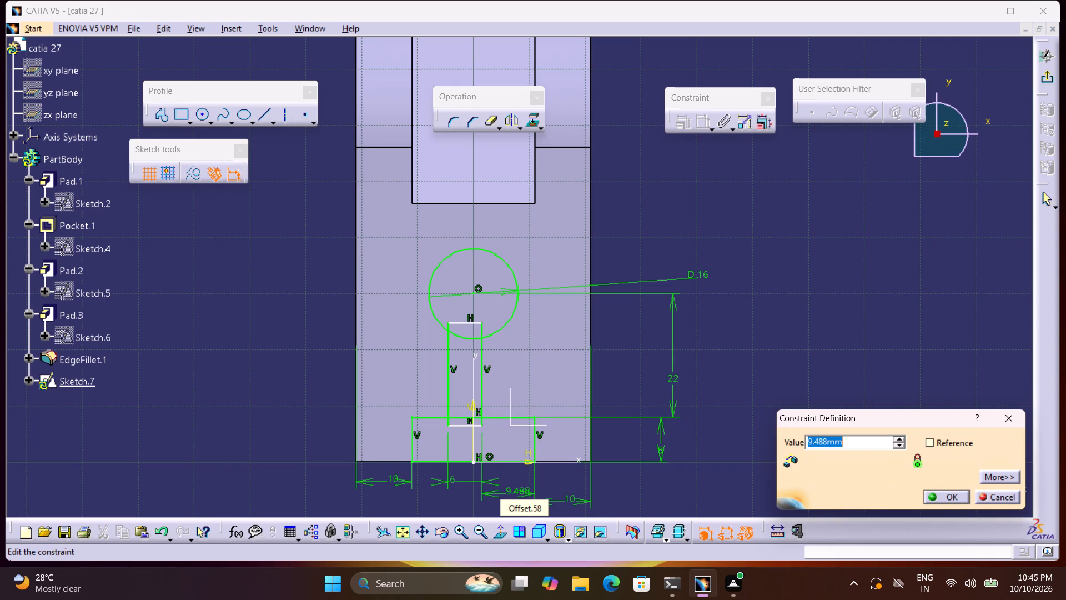
key(8)
key(Return)
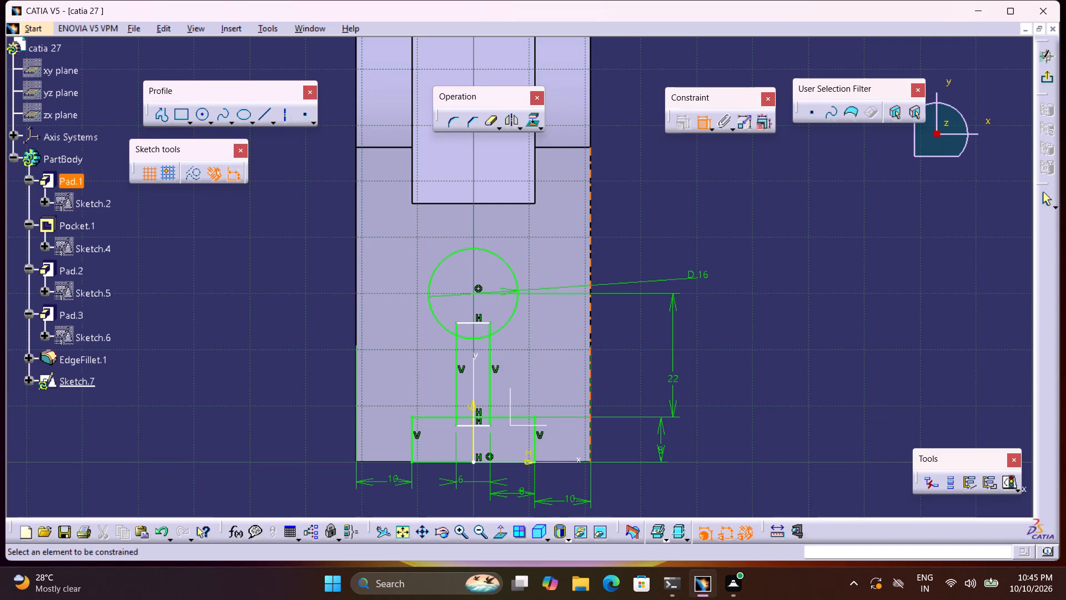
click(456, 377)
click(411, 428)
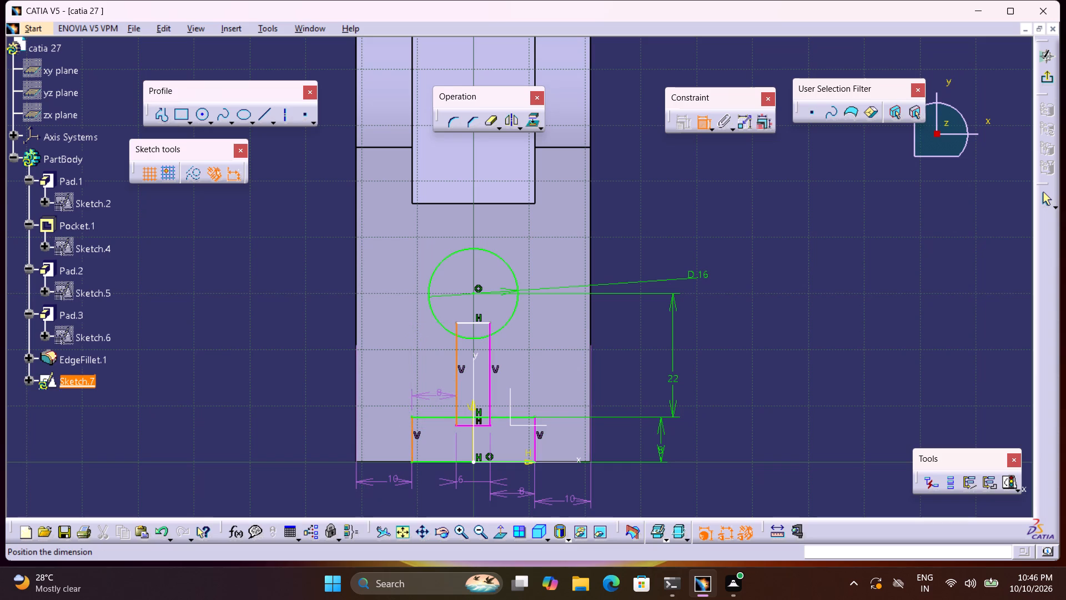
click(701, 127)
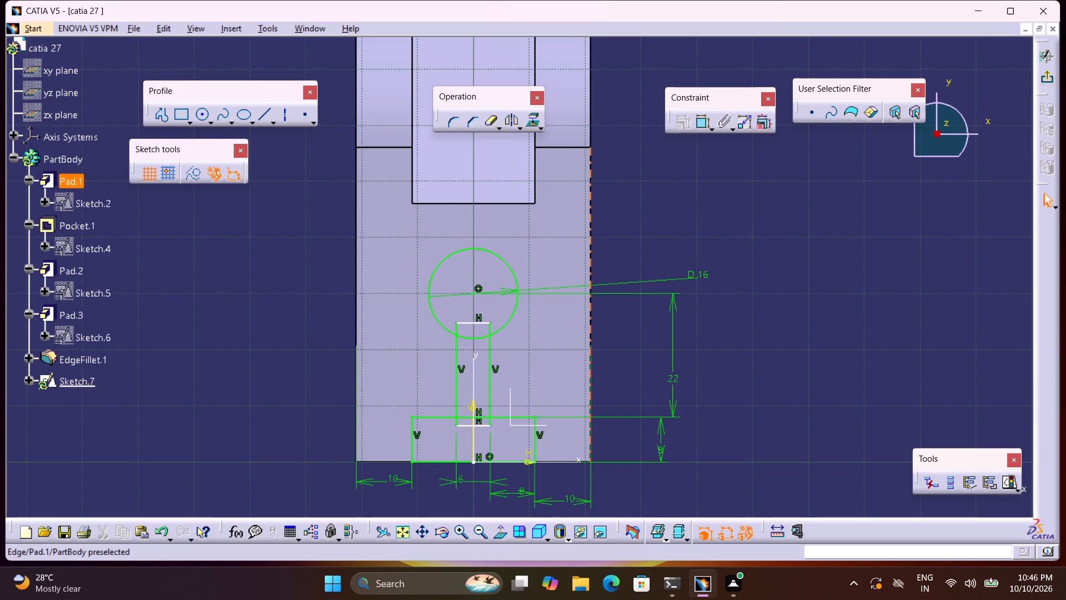
Quick Trim the narrow rectangle's upper end inside the circle and the circle's arc between its two vertical sides.
double_click(491, 121)
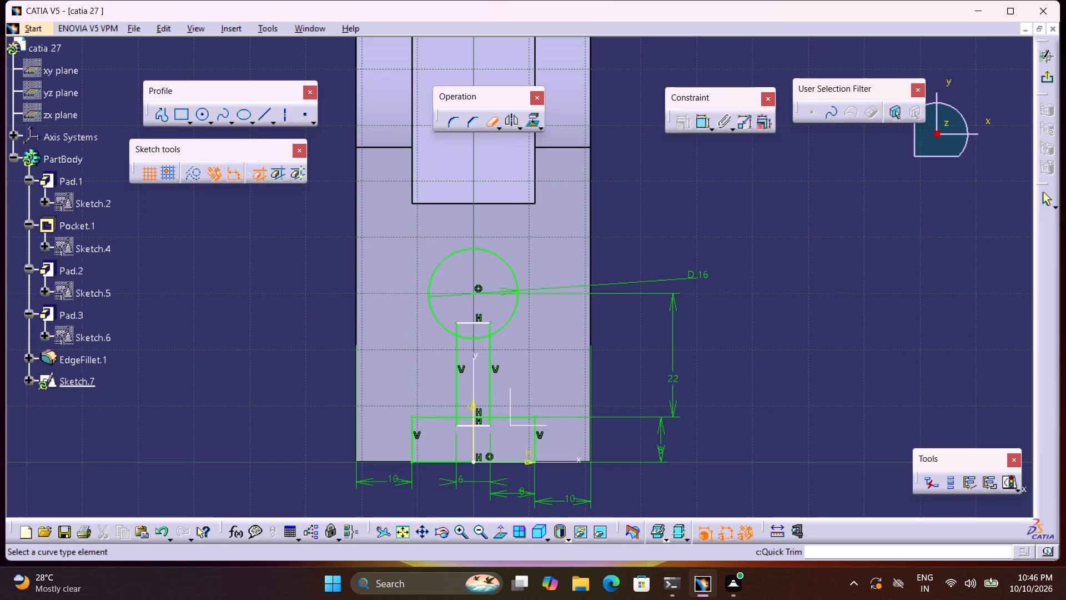
click(481, 321)
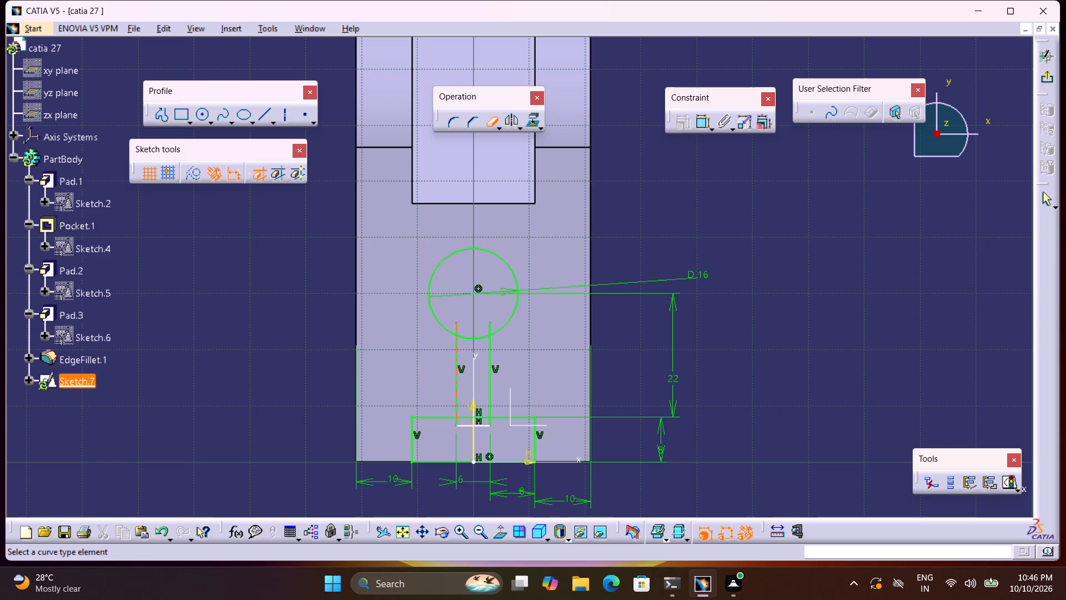
click(456, 327)
click(489, 326)
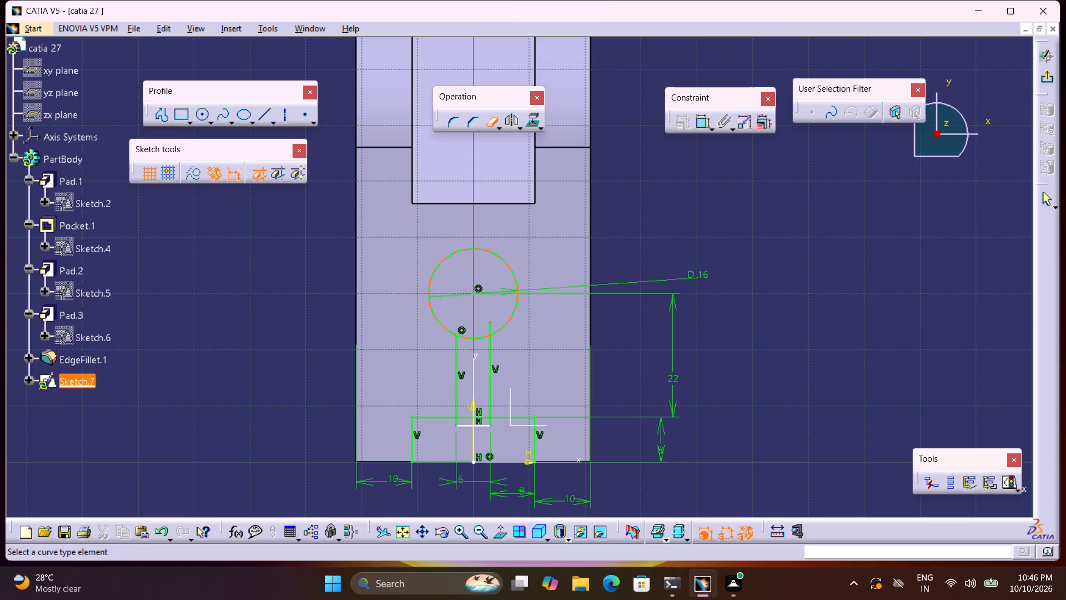
click(489, 327)
click(483, 336)
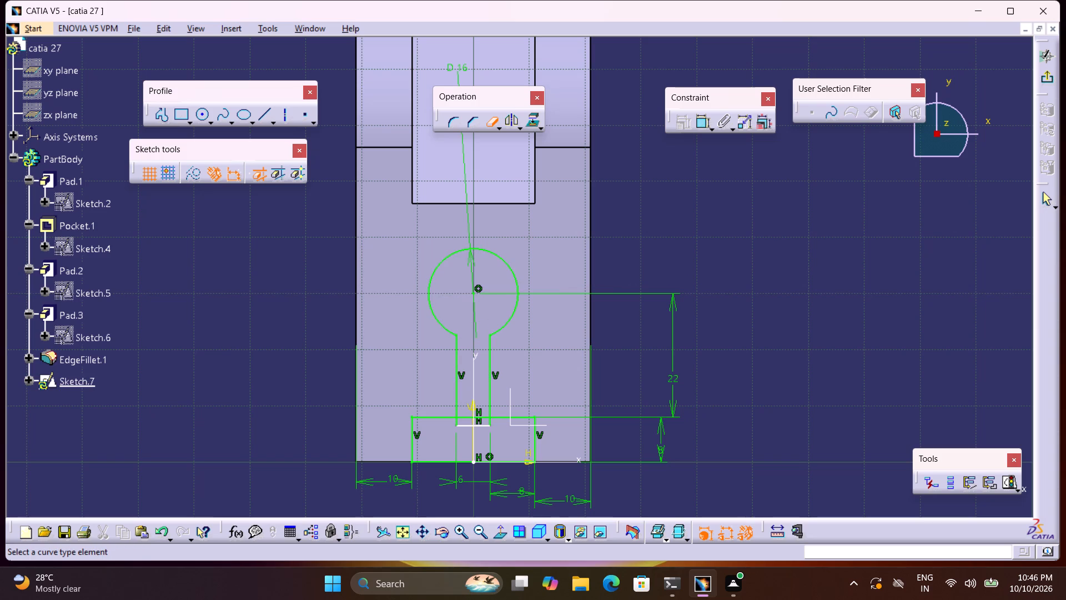
Quick Trim the narrow rectangle's lower end inside the lower rectangle, plus the lower rectangle's upper side between the two verticals.
click(479, 423)
click(549, 314)
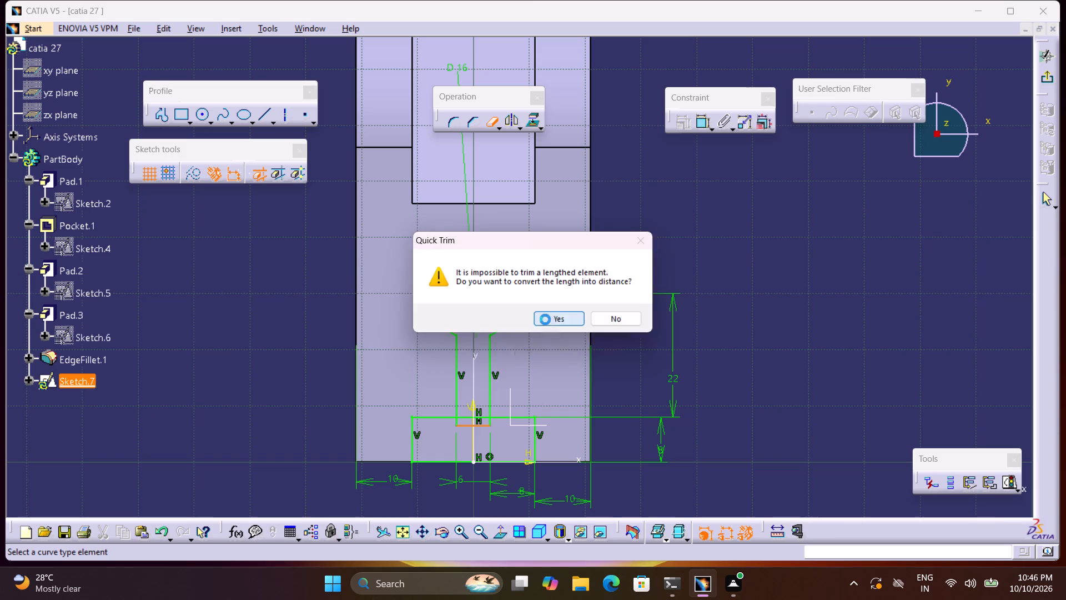
click(457, 422)
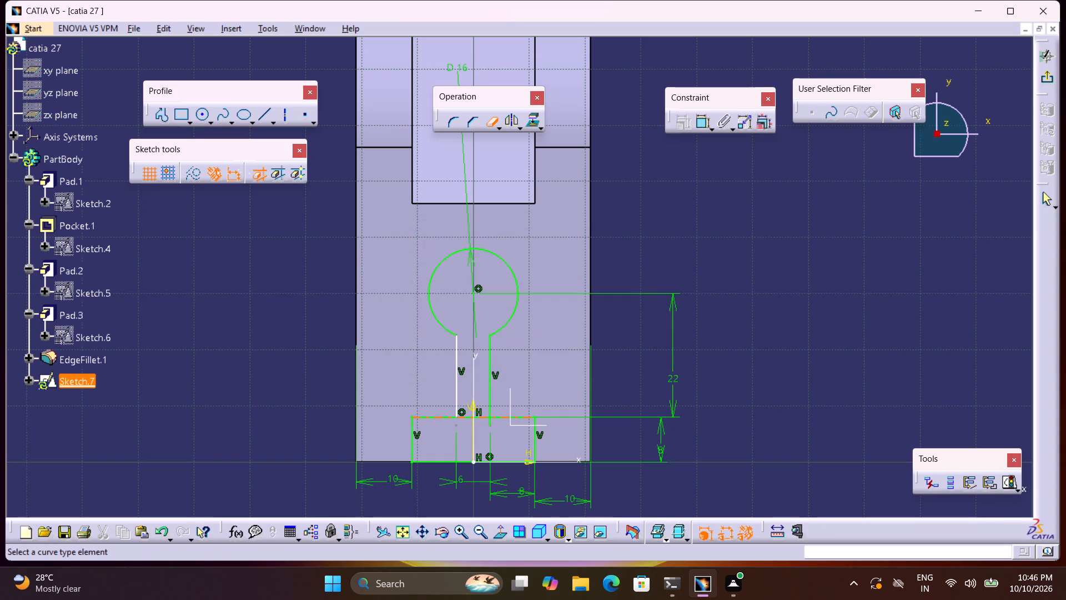
click(466, 419)
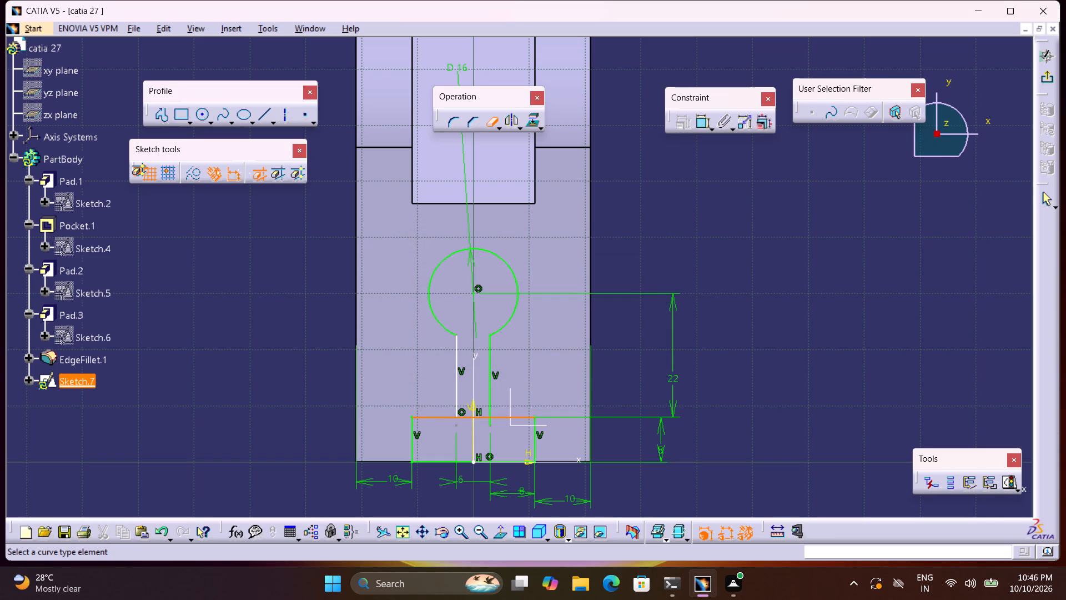
click(491, 422)
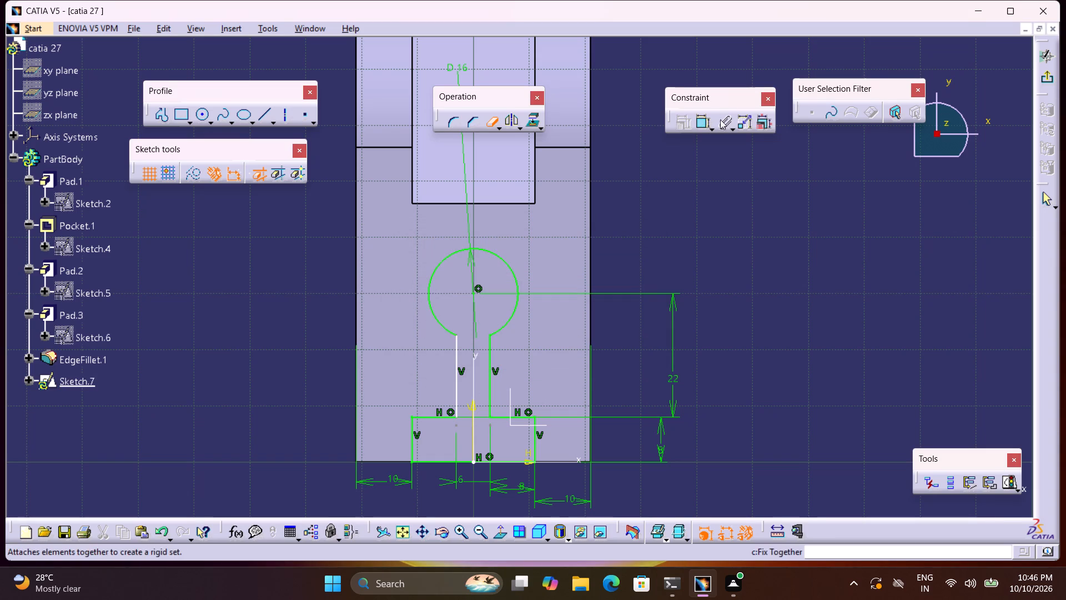
middle_drag(693, 207, 666, 164)
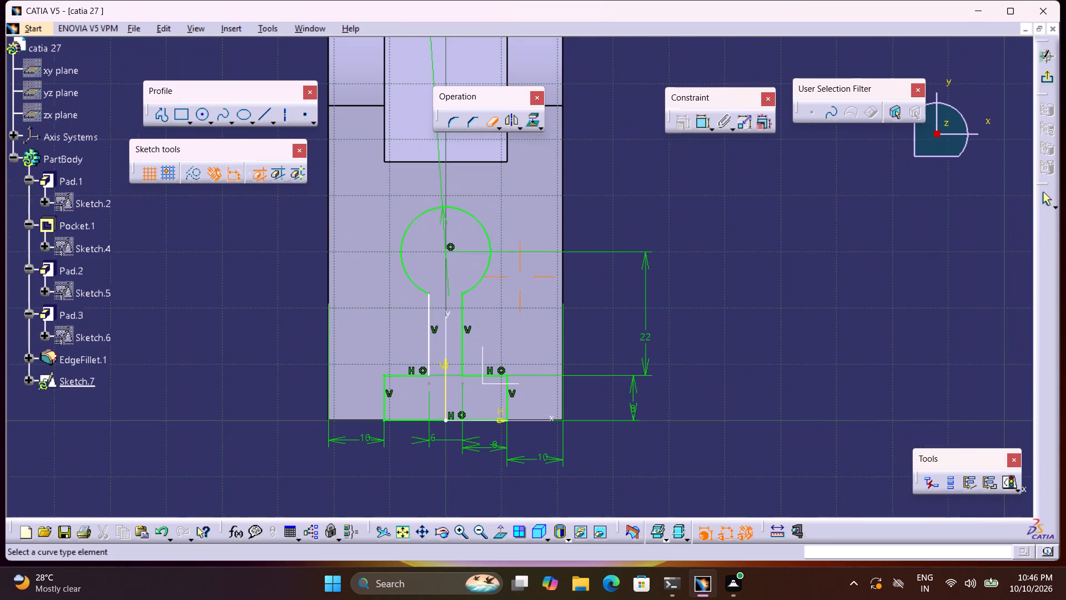
double_click(671, 171)
click(494, 123)
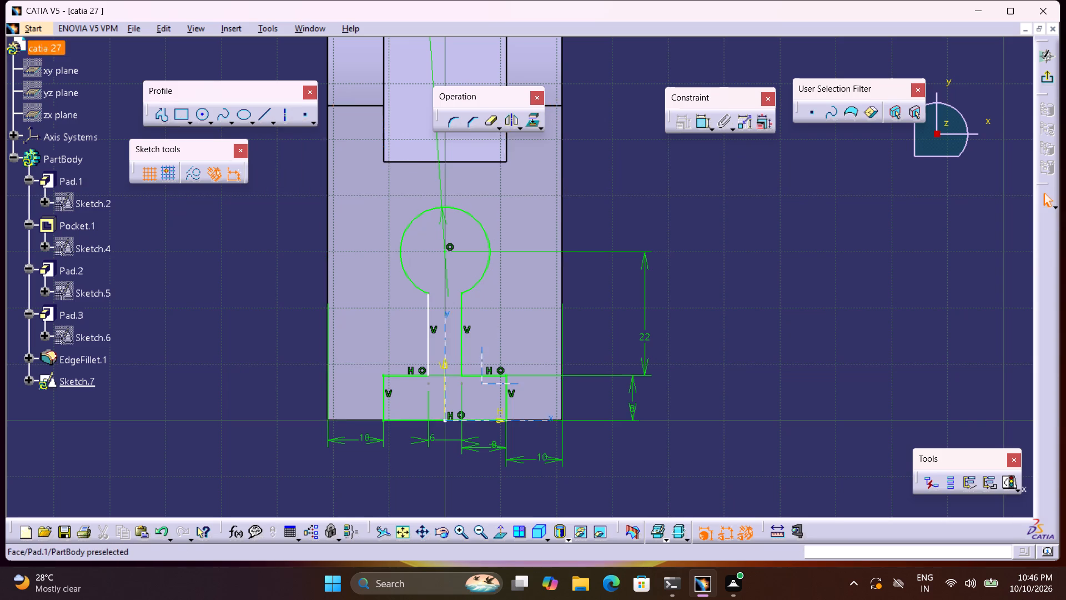
Delete the 6 mm width dimension and its leftover end points inside the lower rectangle.
click(450, 442)
key(Delete)
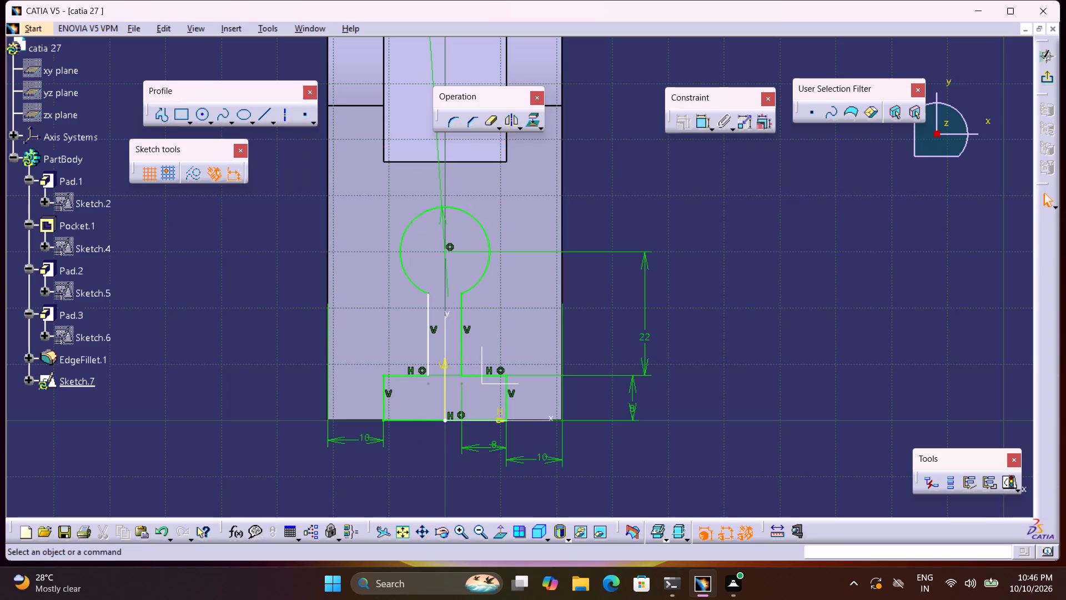
click(461, 384)
key(Delete)
click(429, 384)
key(Delete)
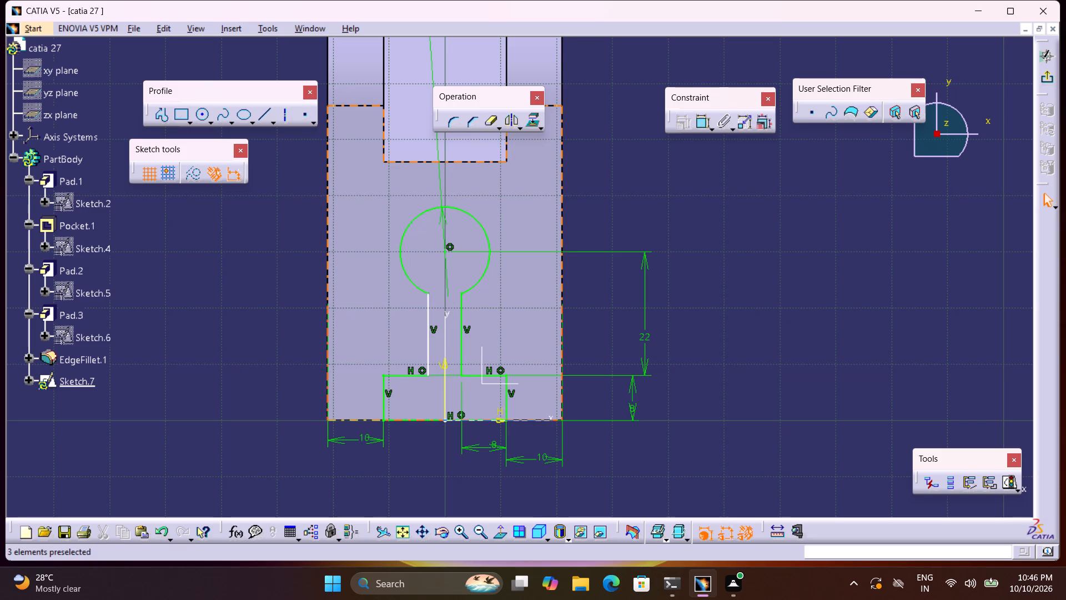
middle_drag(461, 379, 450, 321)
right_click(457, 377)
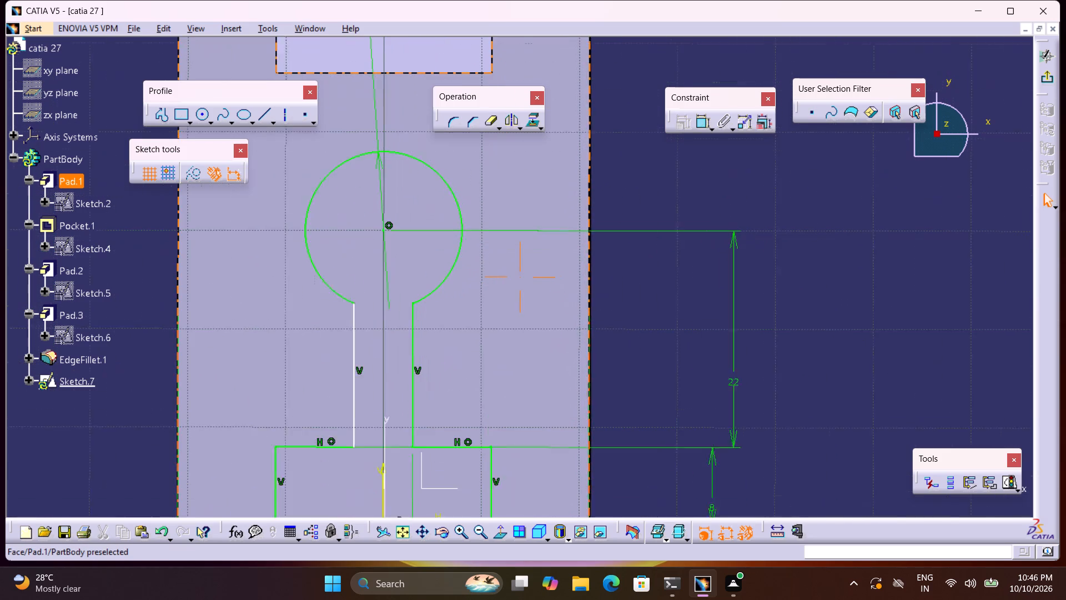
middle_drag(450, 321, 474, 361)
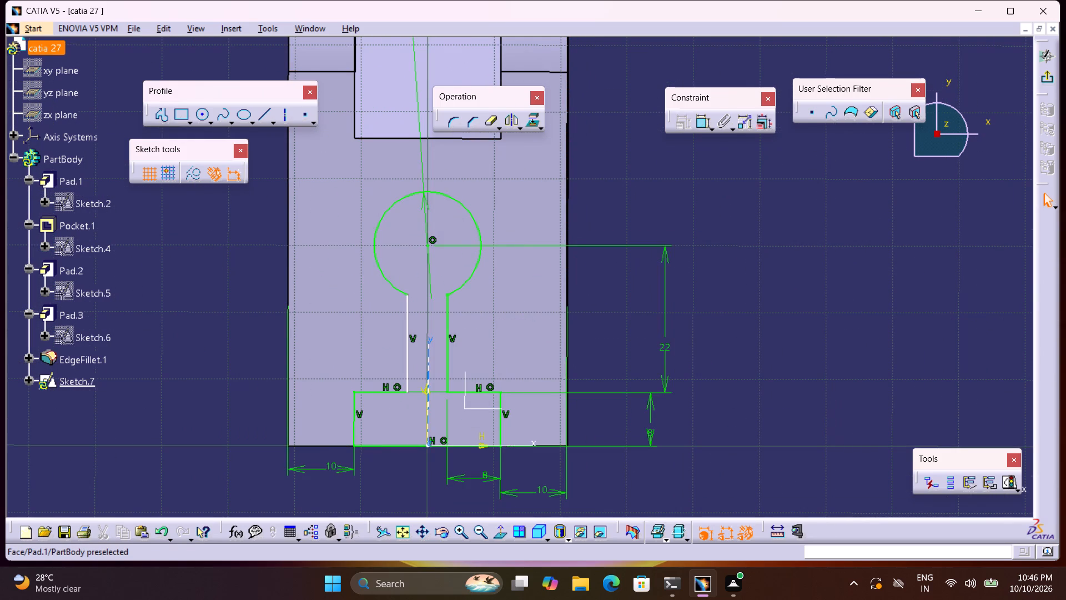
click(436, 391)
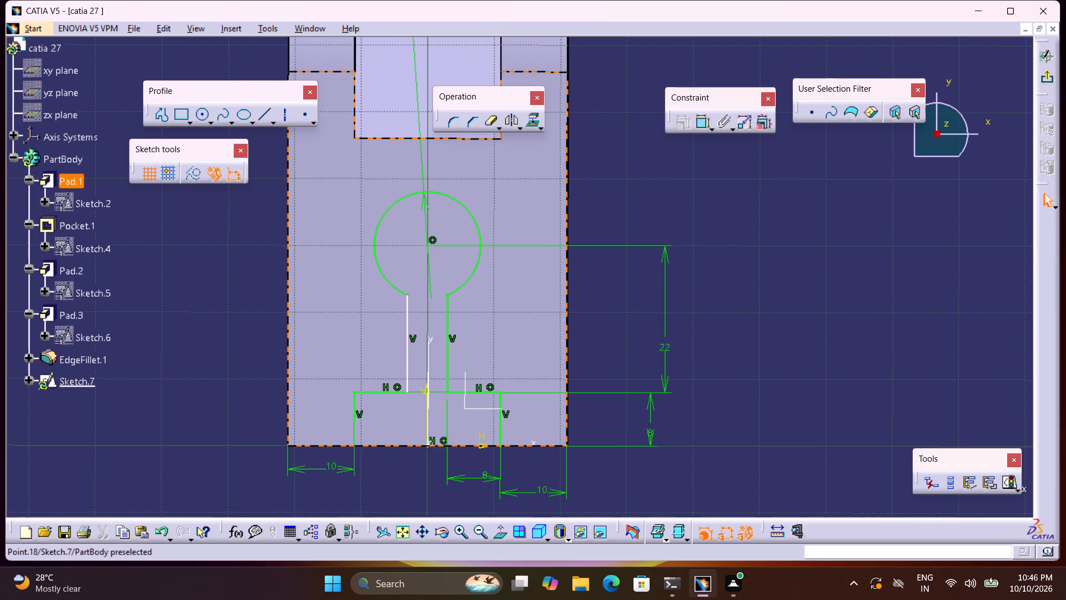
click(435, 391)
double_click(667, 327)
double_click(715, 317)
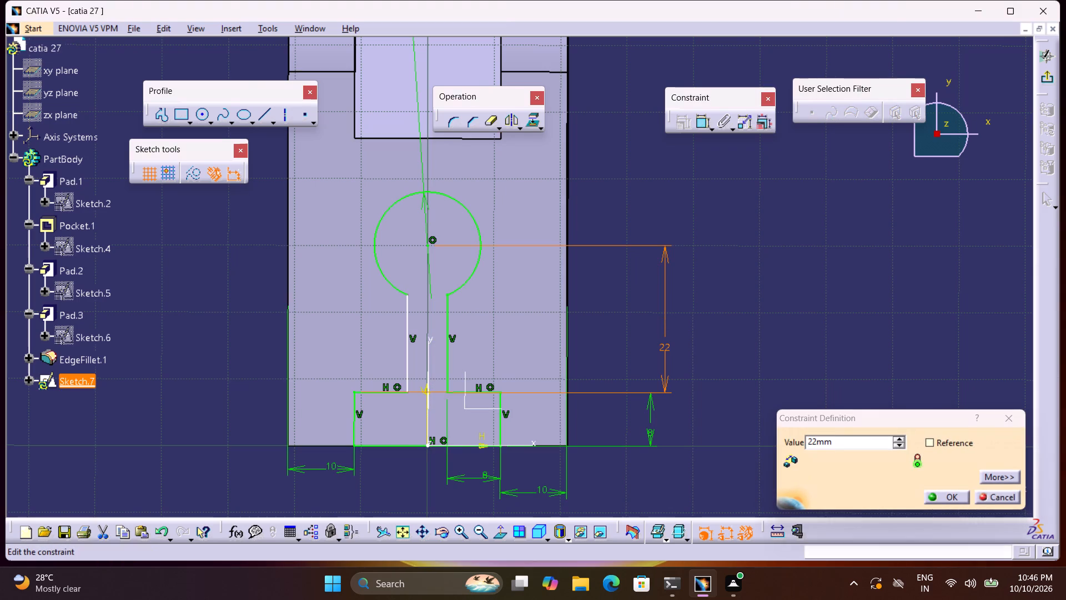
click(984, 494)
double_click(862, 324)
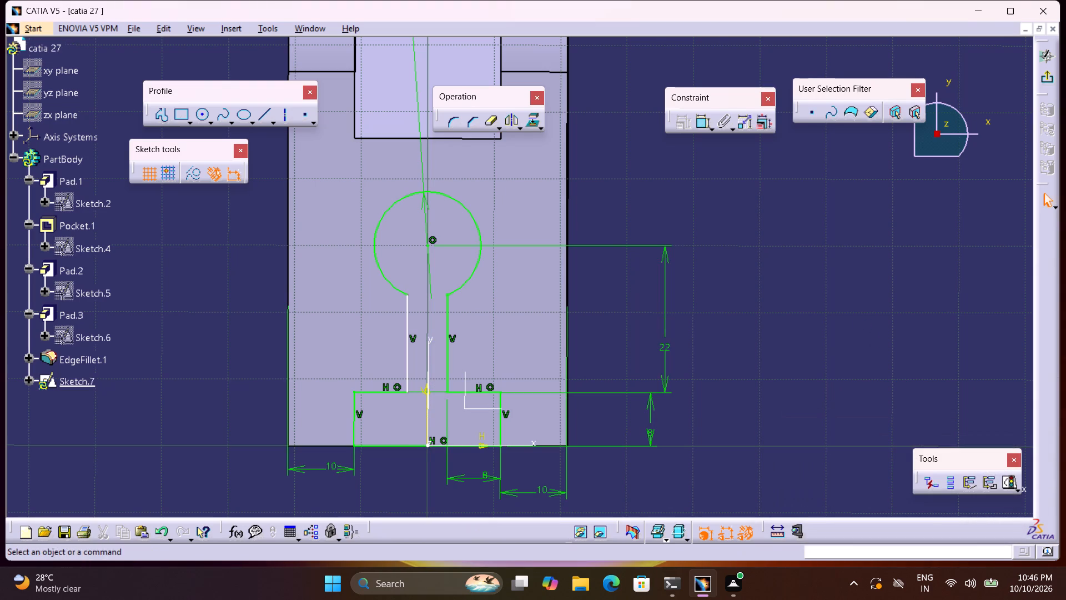
Sketch a rectangle about 6.9 mm wide from just past the recessed face's lower edge down into the circle's top.
middle_drag(721, 203, 790, 344)
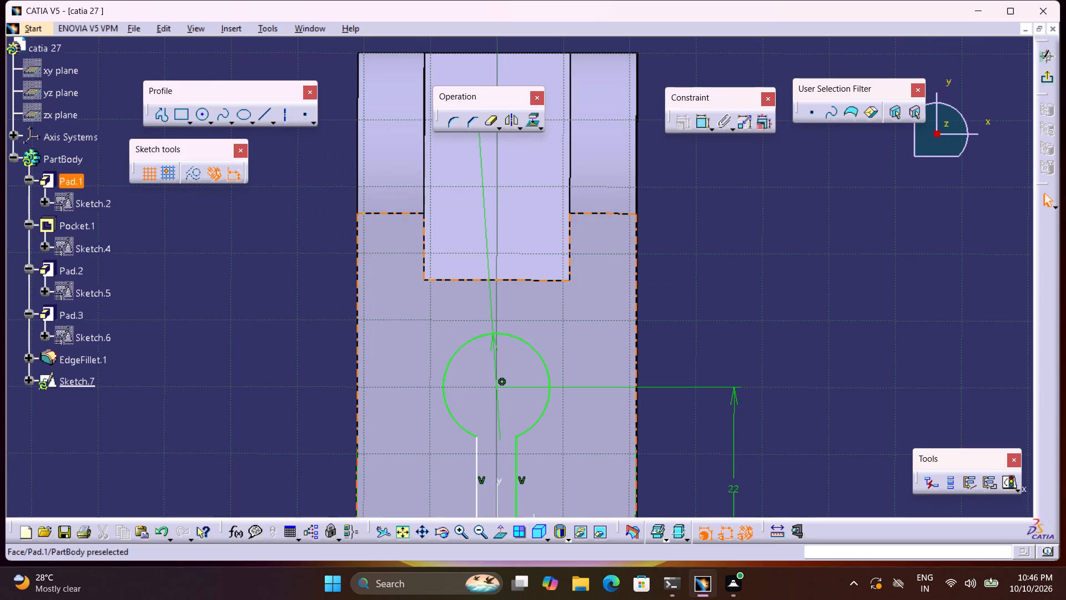
click(182, 112)
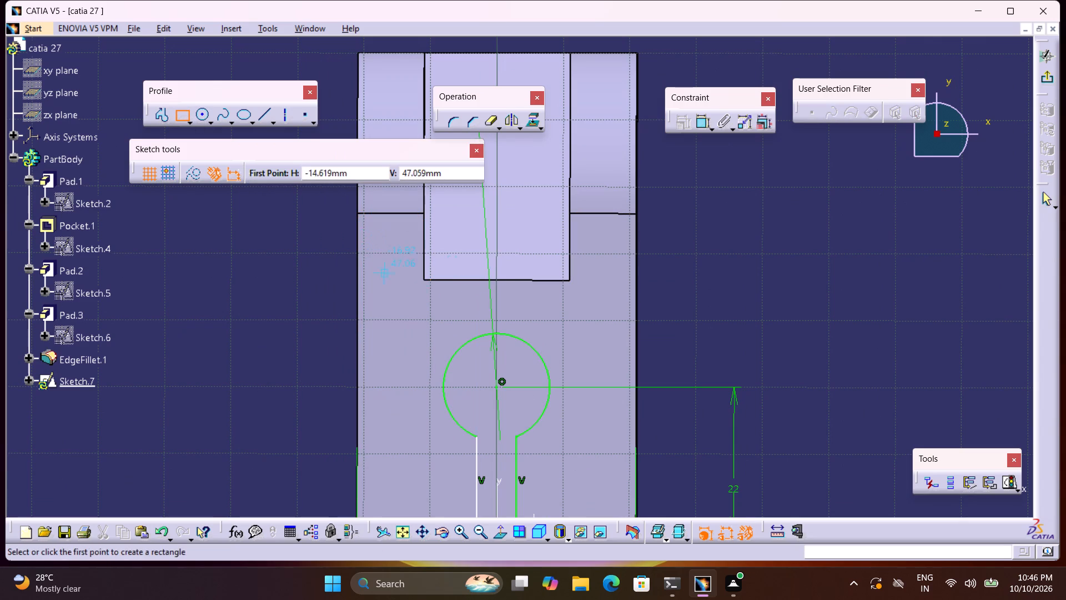
click(472, 274)
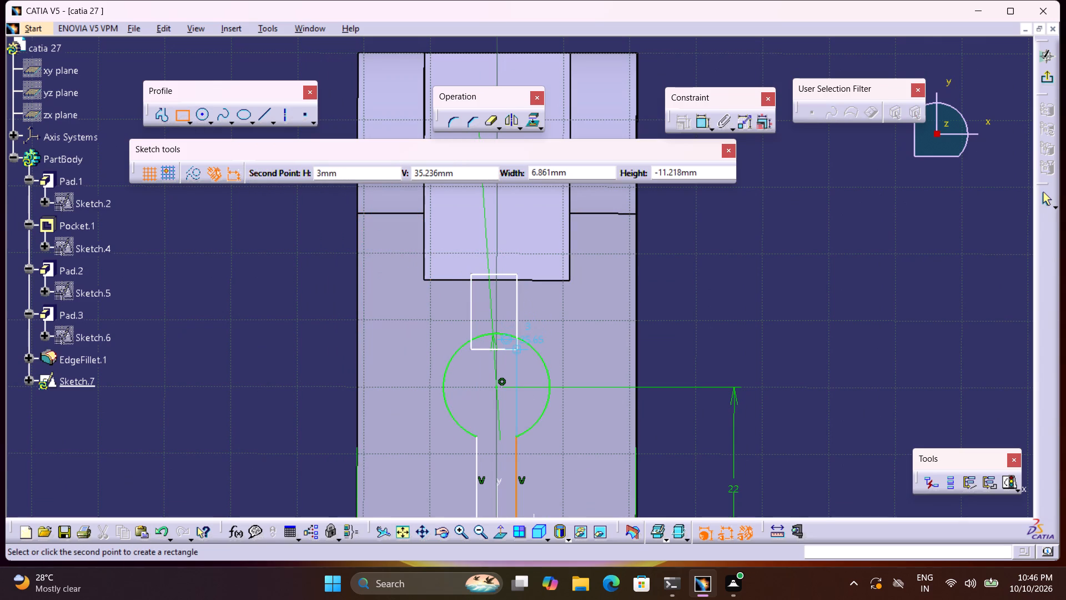
click(517, 353)
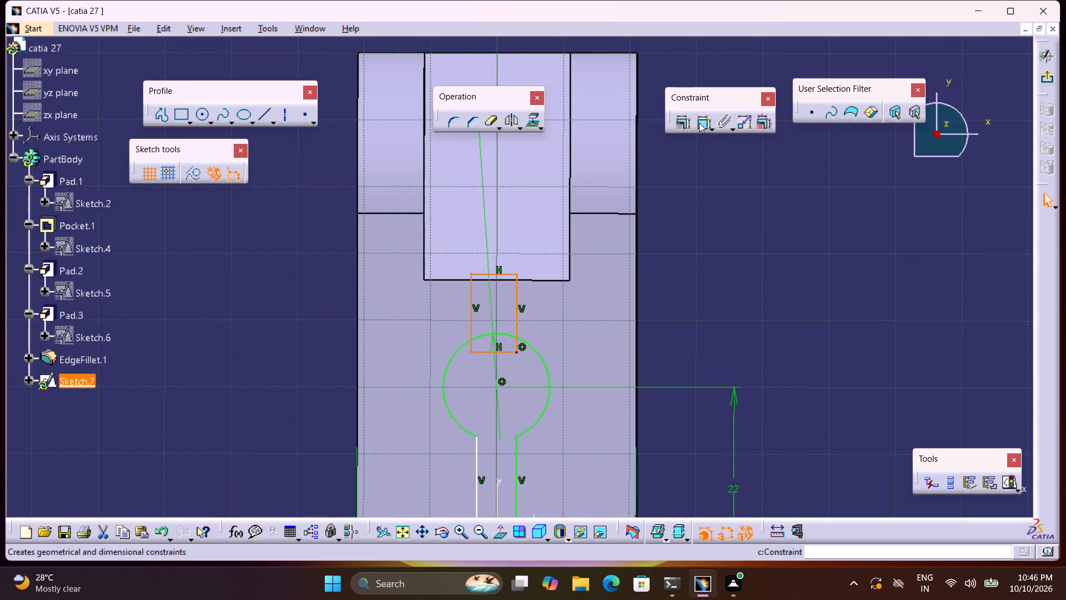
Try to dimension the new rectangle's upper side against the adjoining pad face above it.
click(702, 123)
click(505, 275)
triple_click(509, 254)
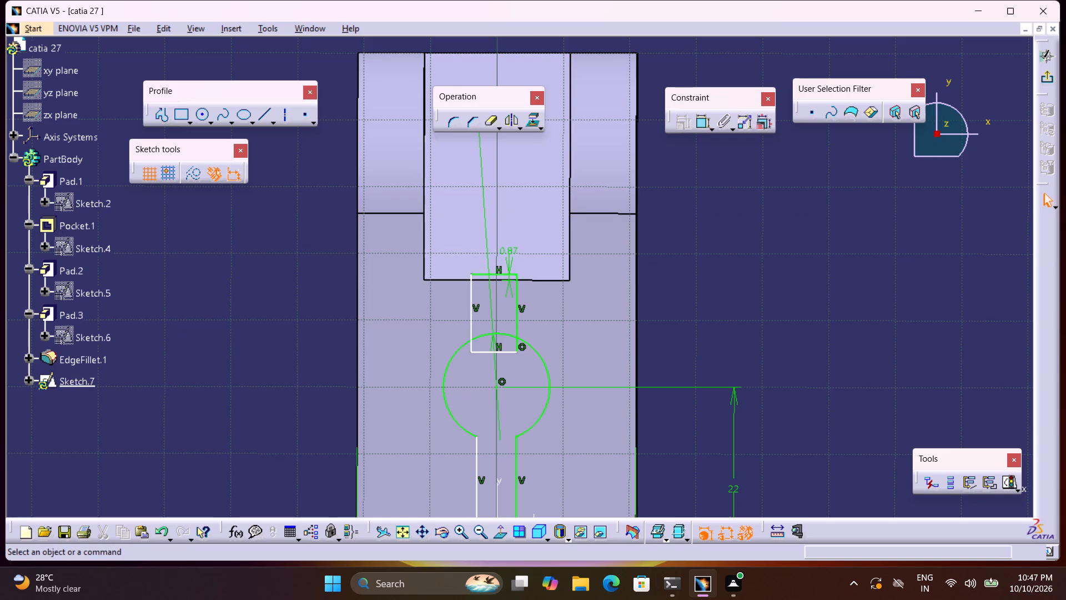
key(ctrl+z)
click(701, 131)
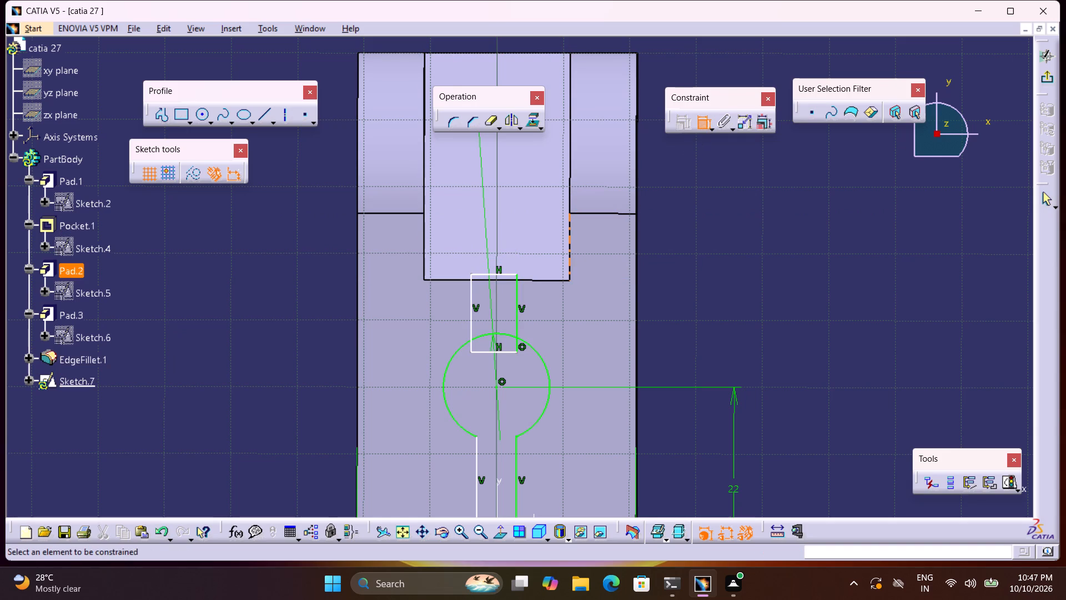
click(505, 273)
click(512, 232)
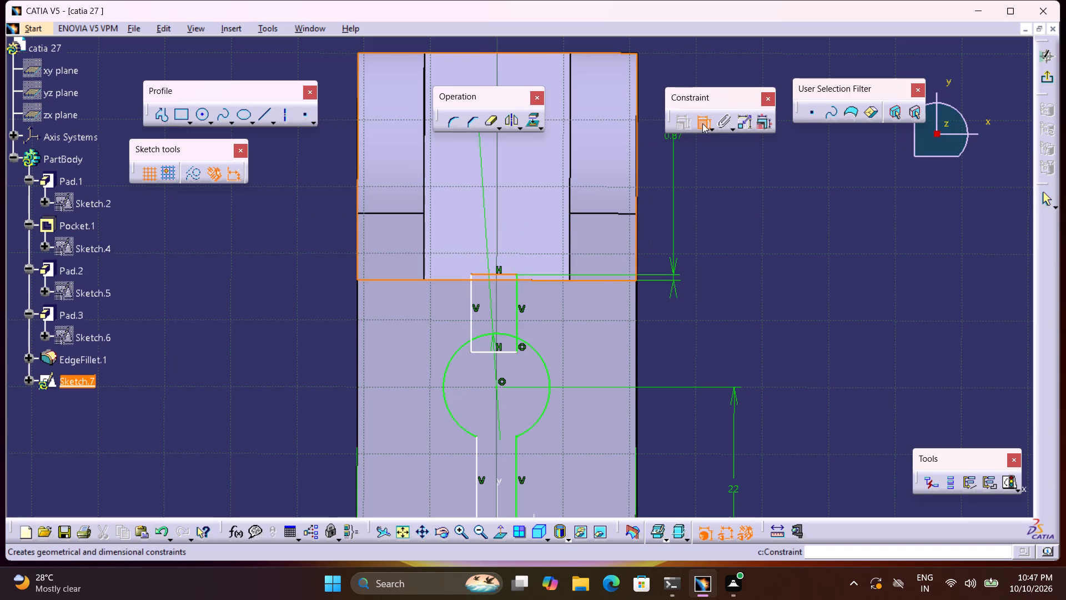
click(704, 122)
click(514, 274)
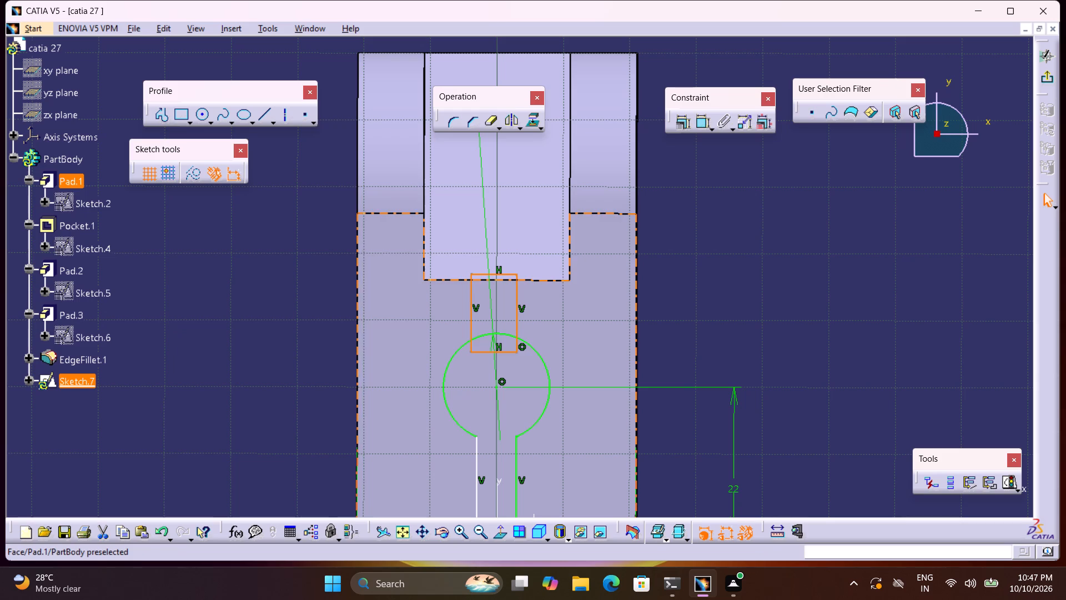
Dimension the lower side of the new rectangle inside the circle and set its width to 6 mm.
click(703, 121)
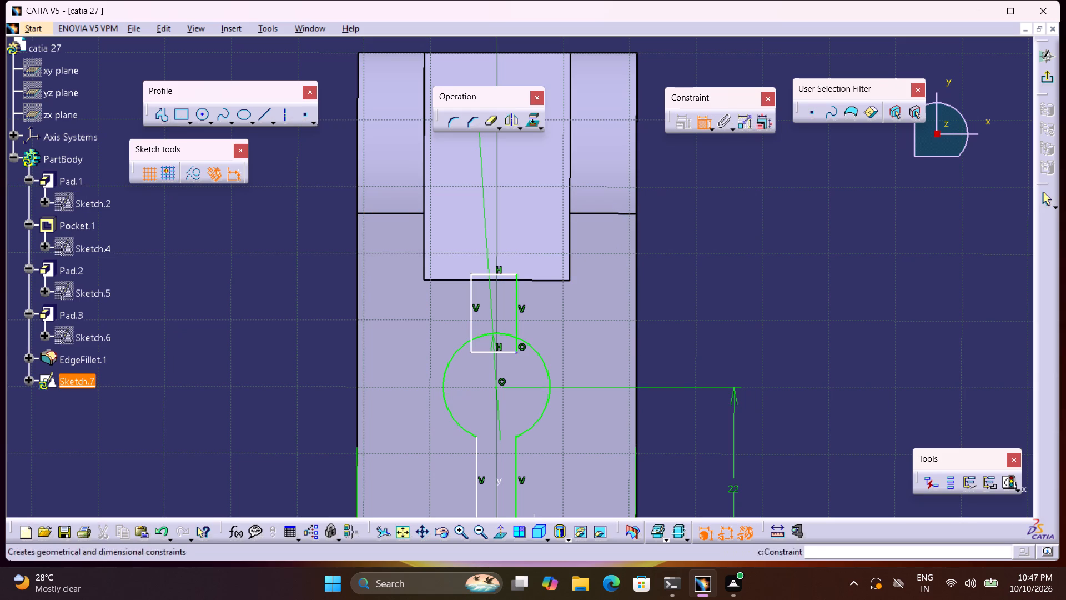
click(509, 351)
click(519, 369)
double_click(515, 368)
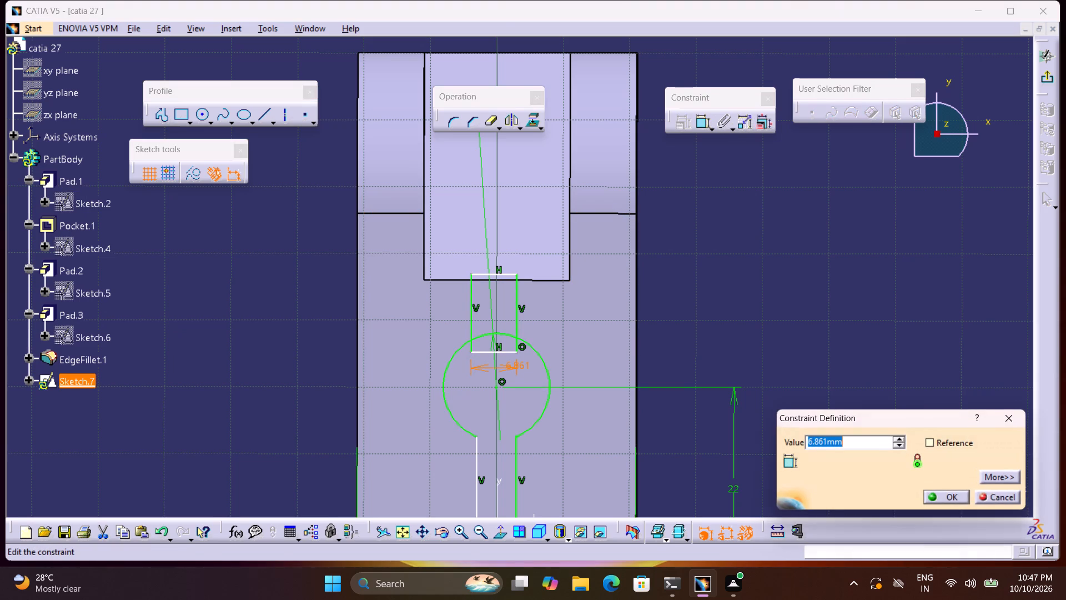
key(6)
key(Return)
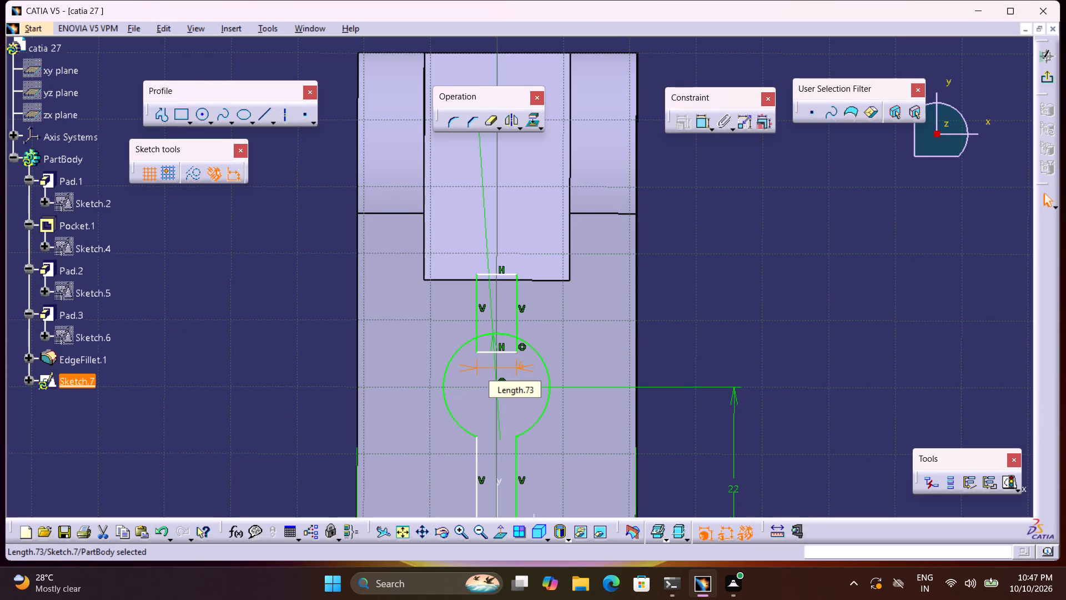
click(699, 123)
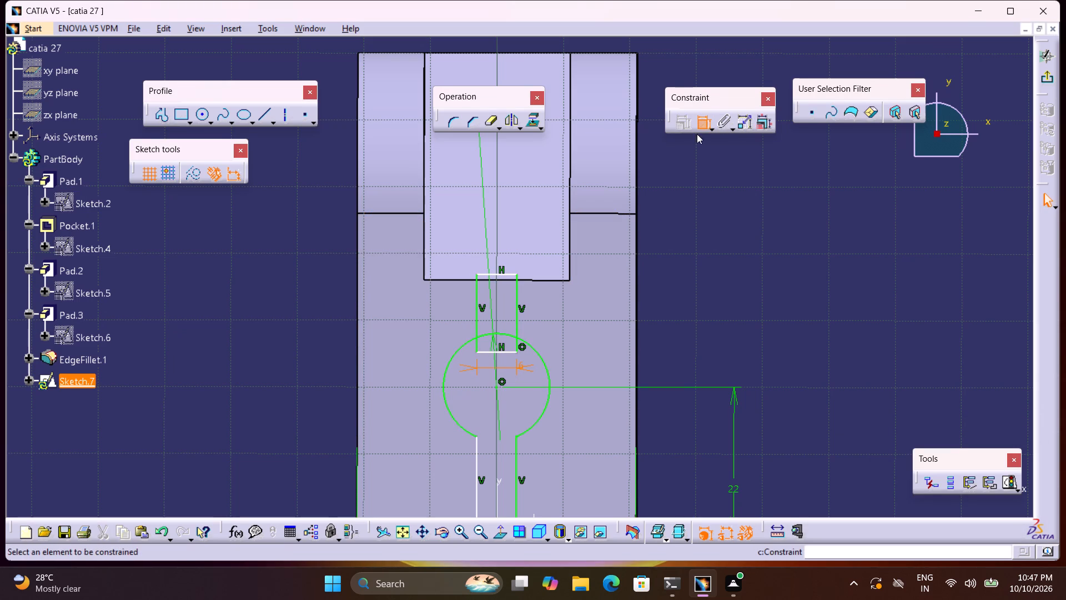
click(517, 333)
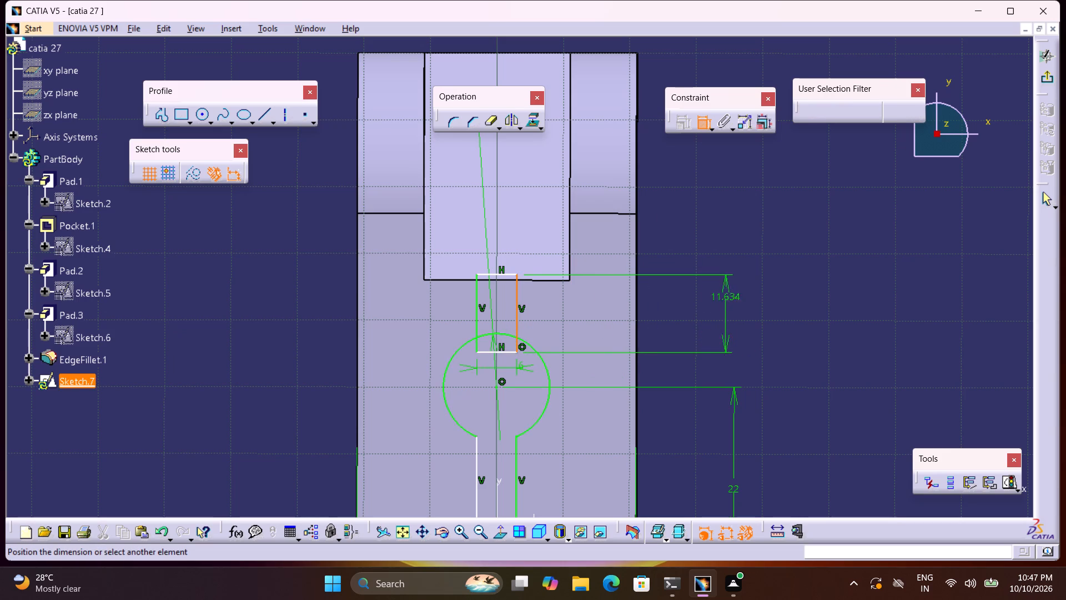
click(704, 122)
Constrain the distance from the upper rectangle's top side to the lower rectangle's bottom side to 46 mm.
click(701, 126)
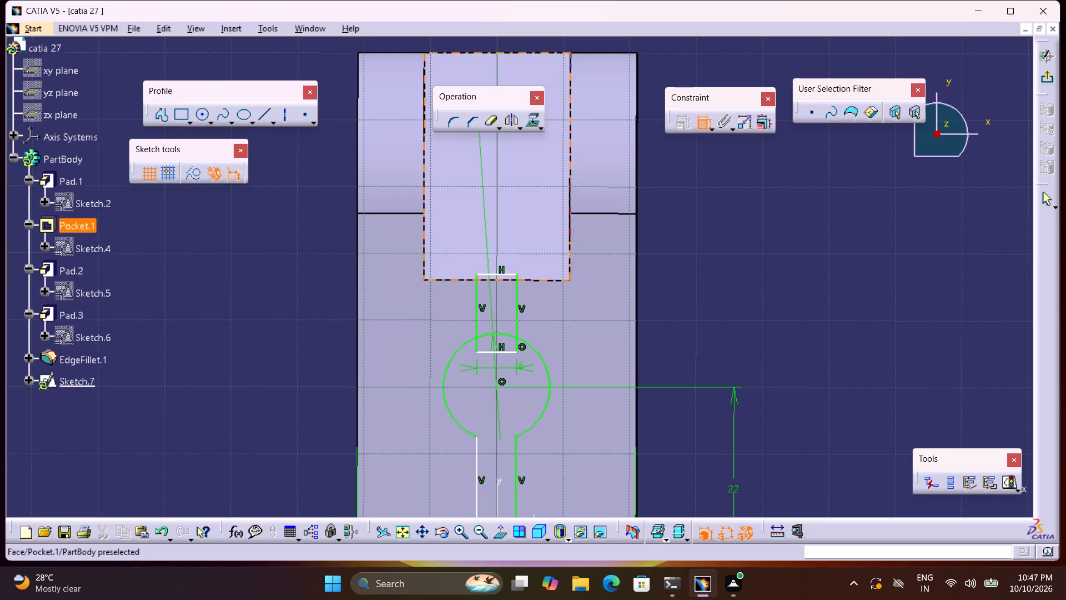
click(504, 276)
middle_drag(563, 341, 555, 239)
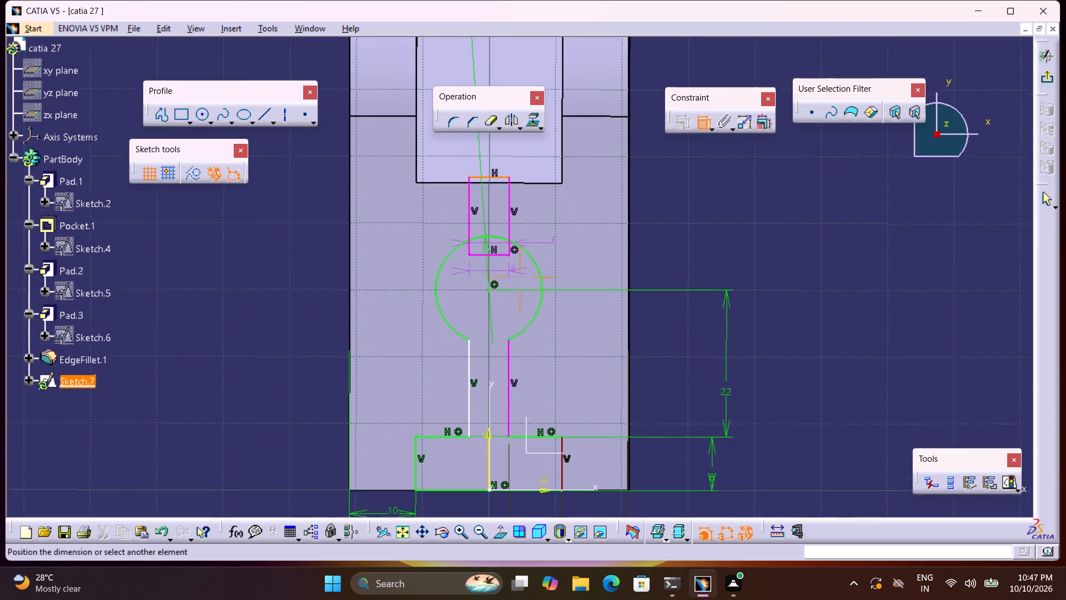
middle_drag(555, 239, 555, 220)
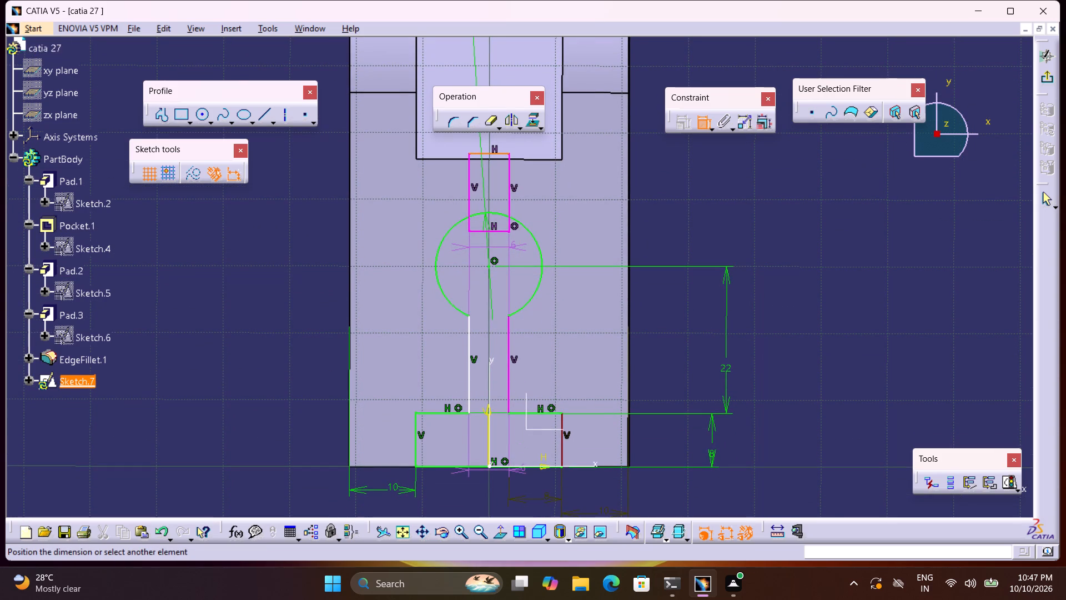
click(523, 466)
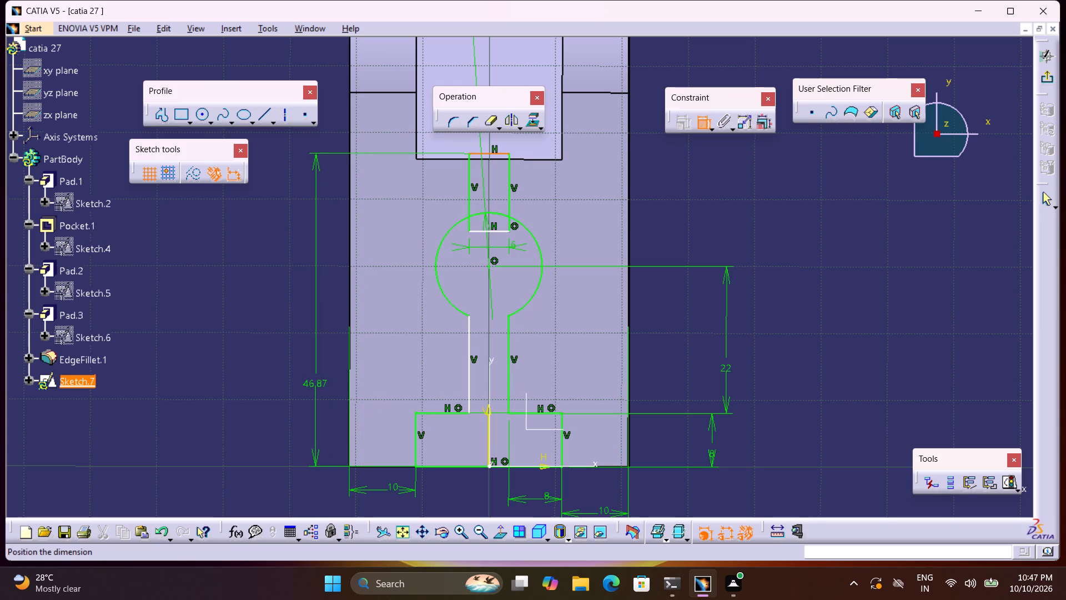
click(314, 386)
double_click(319, 383)
text(46)
key(Return)
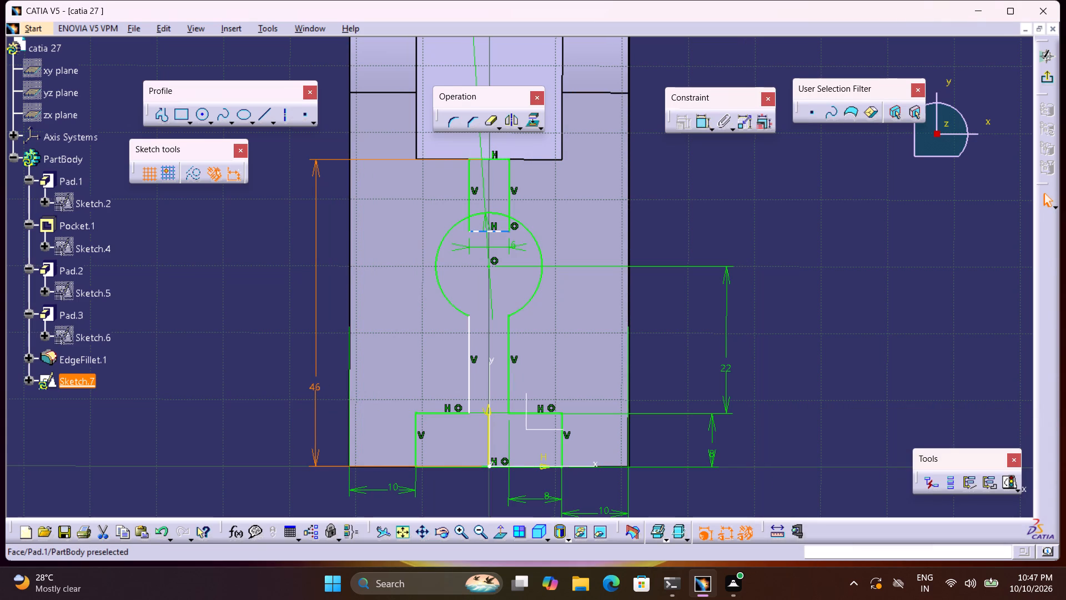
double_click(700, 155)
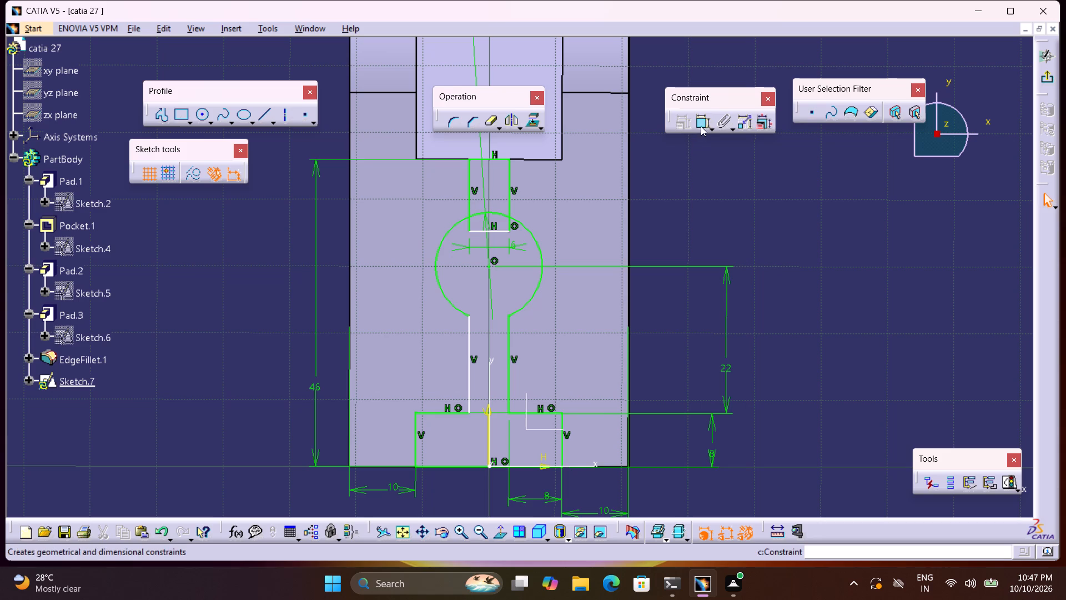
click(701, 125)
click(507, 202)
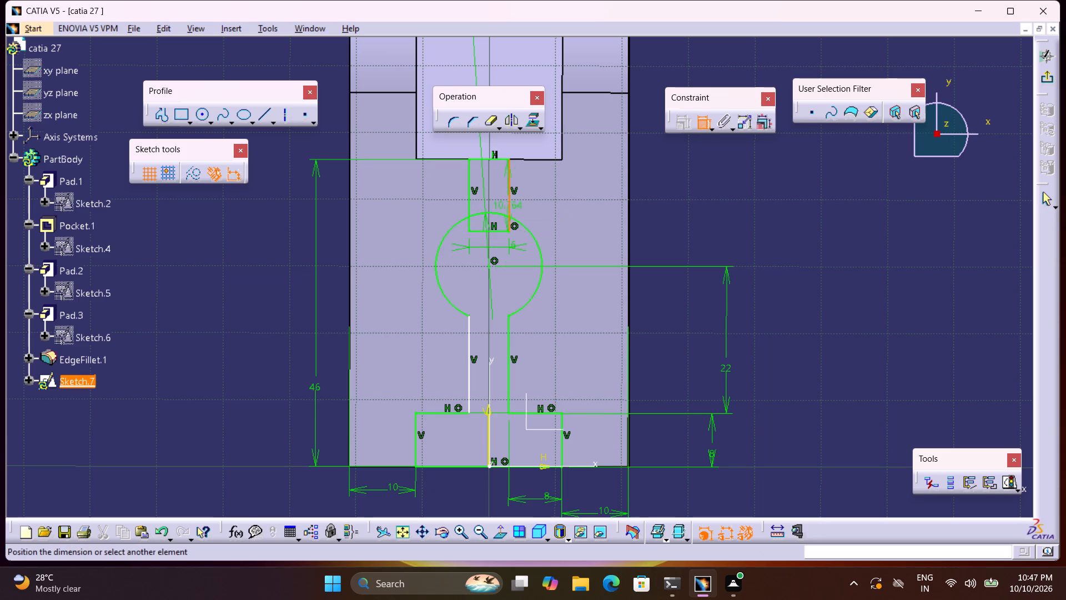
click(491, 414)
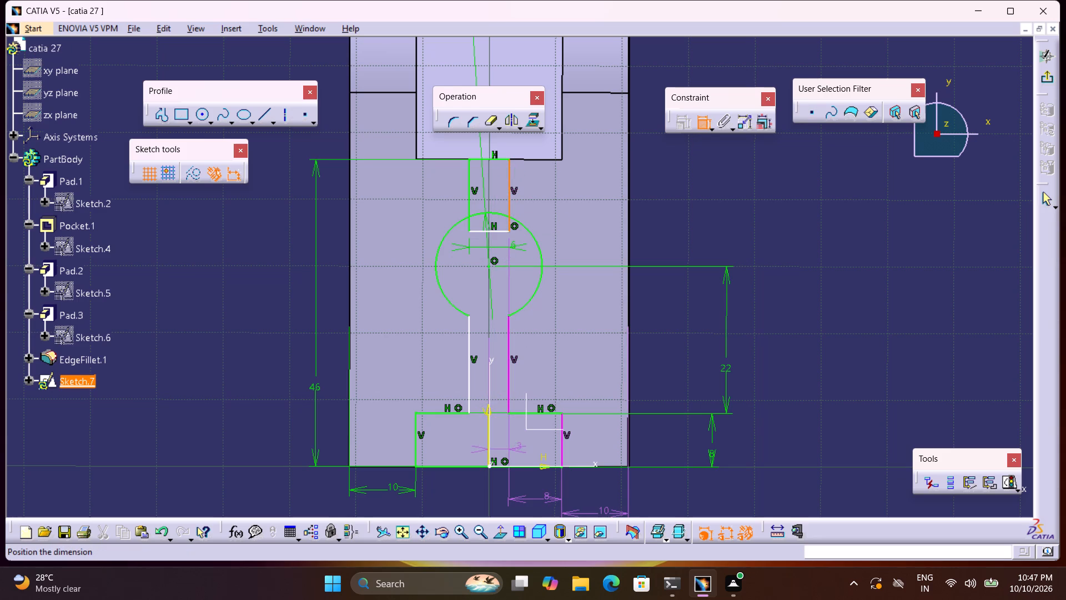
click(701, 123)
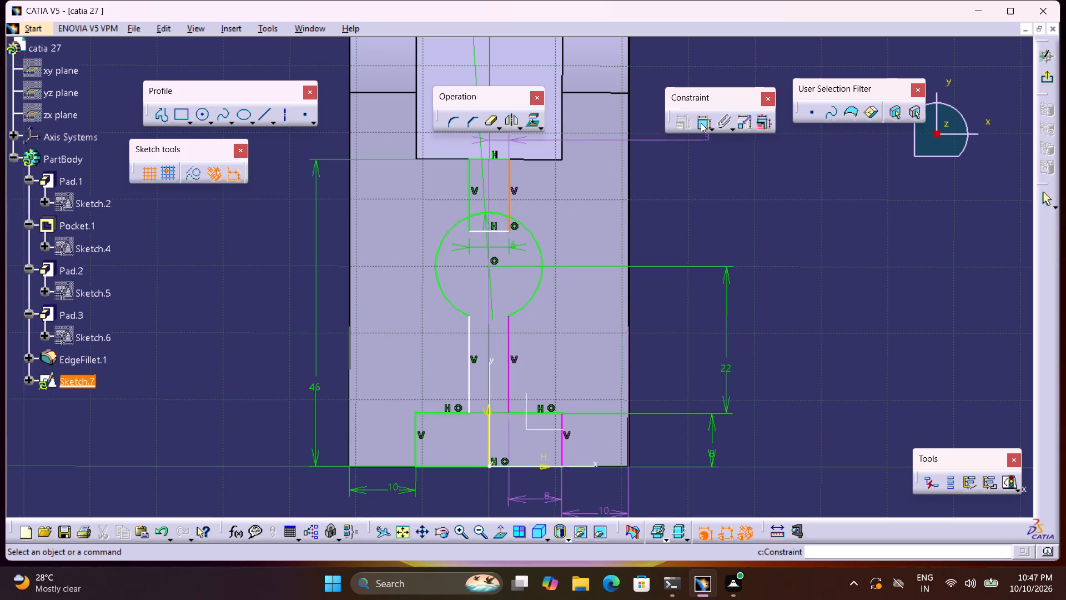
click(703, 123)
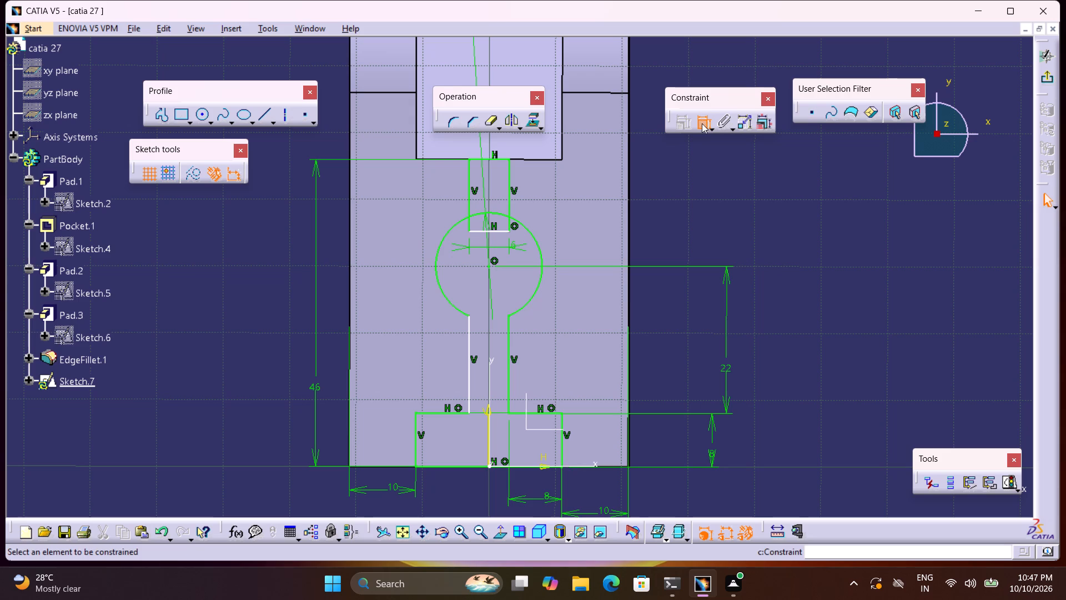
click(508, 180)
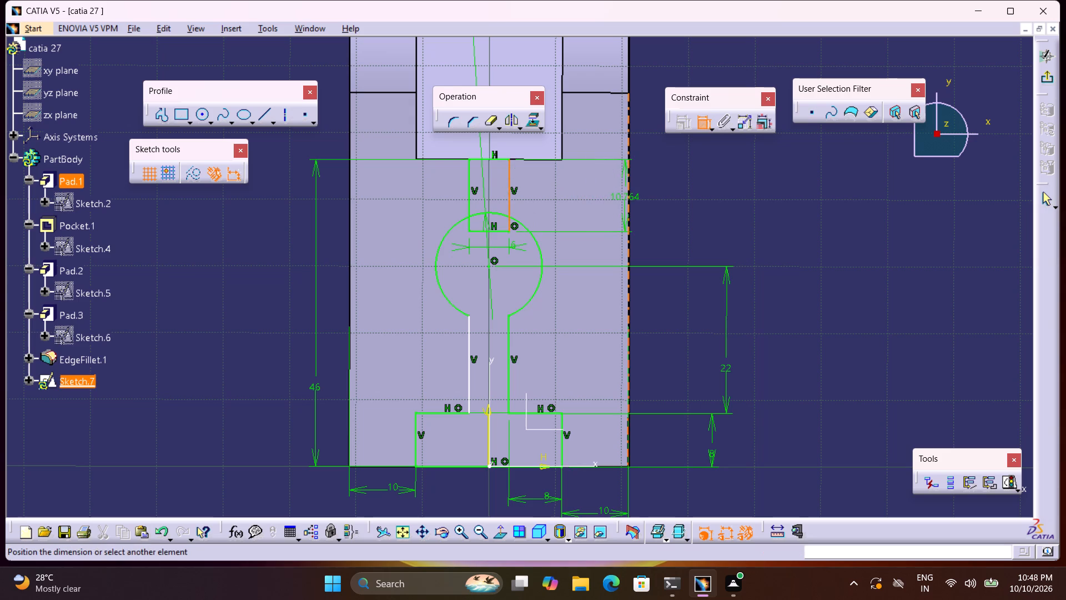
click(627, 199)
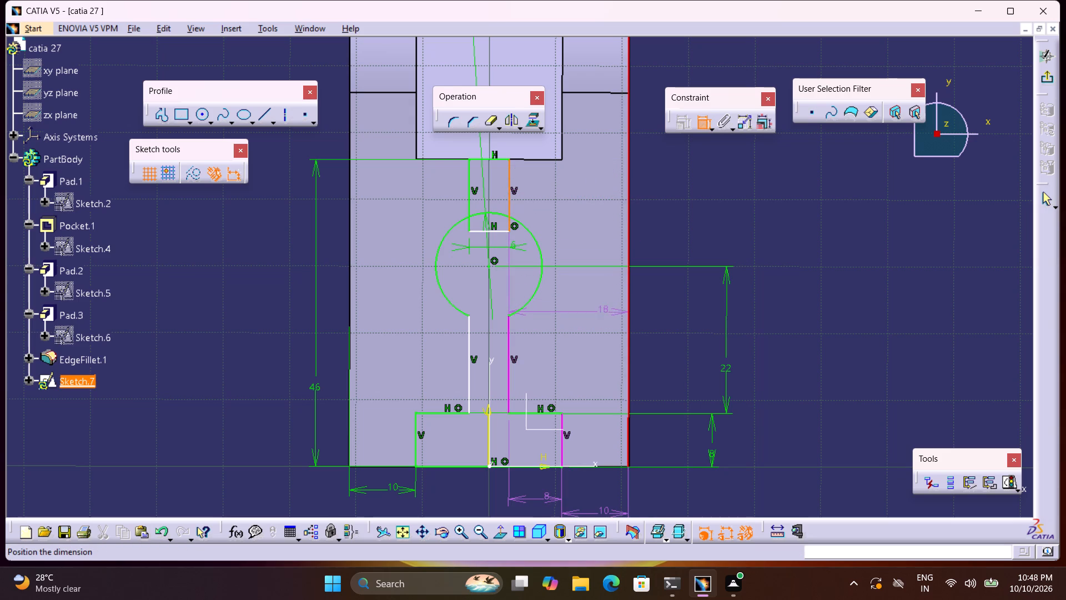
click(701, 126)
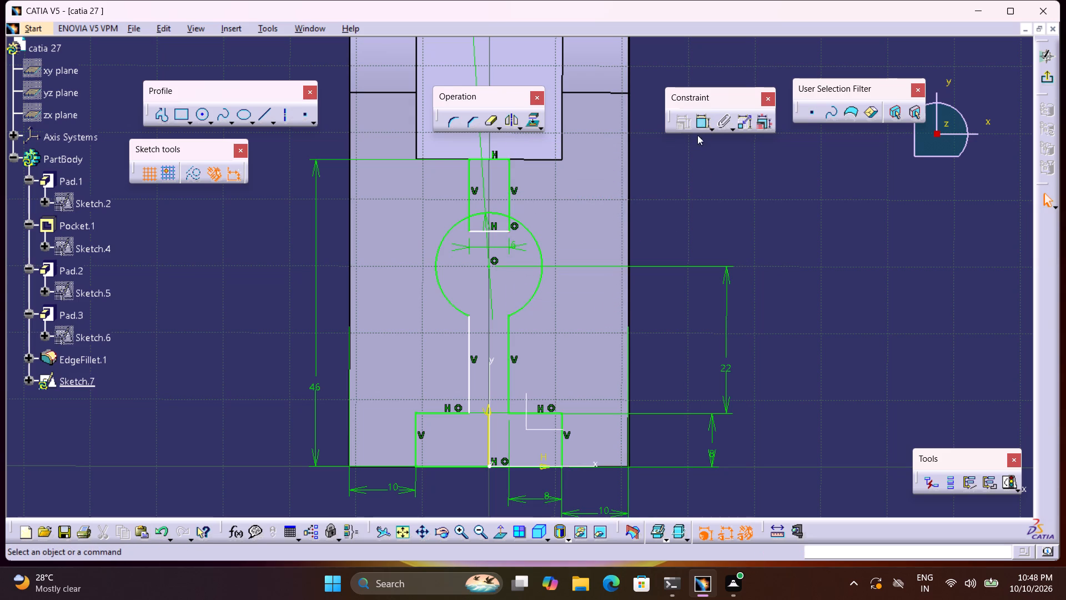
Quick Trim the upper rectangle's lower side, converting its length to distance, plus the circle's top arc and both vertical ends inside the circle.
click(487, 119)
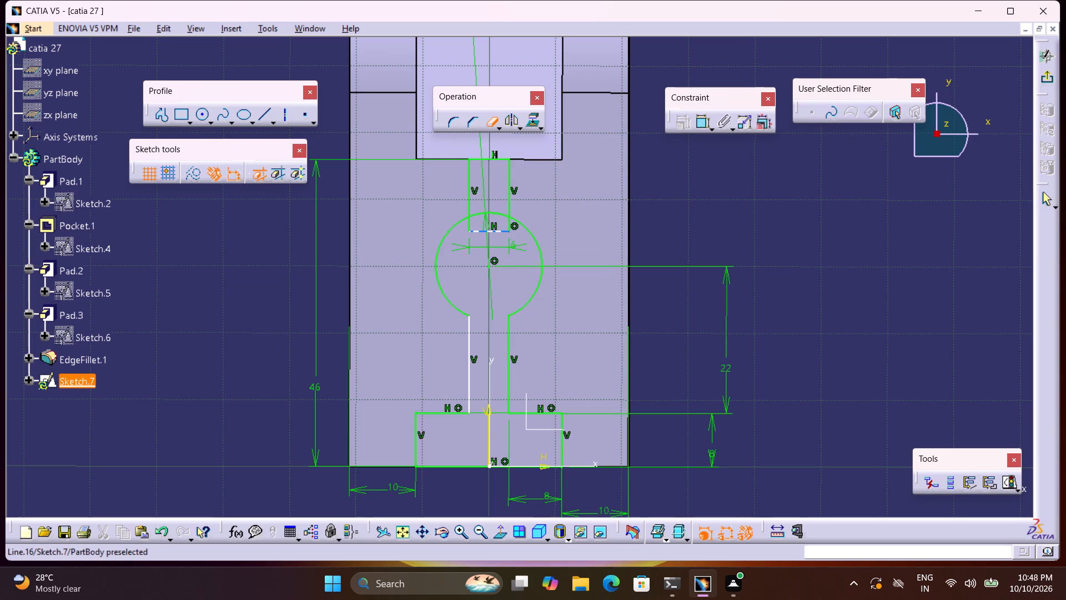
click(487, 231)
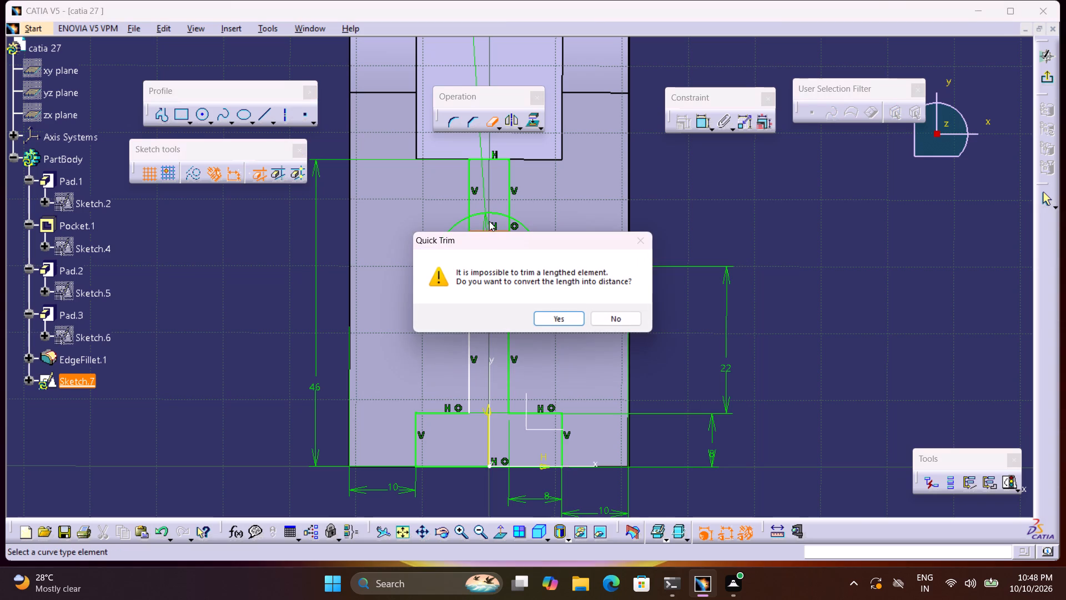
click(552, 321)
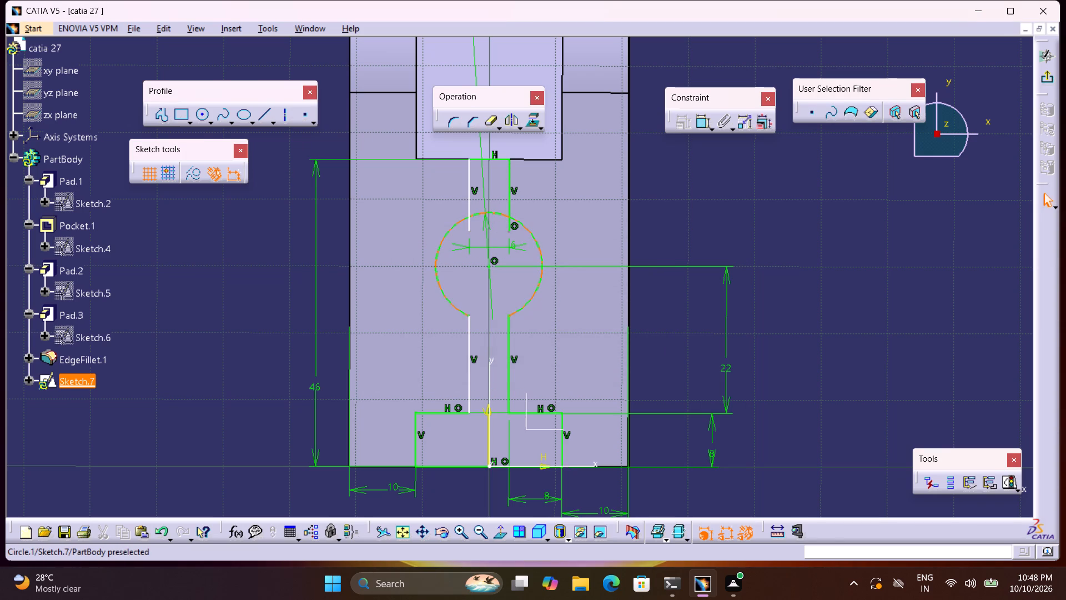
click(502, 216)
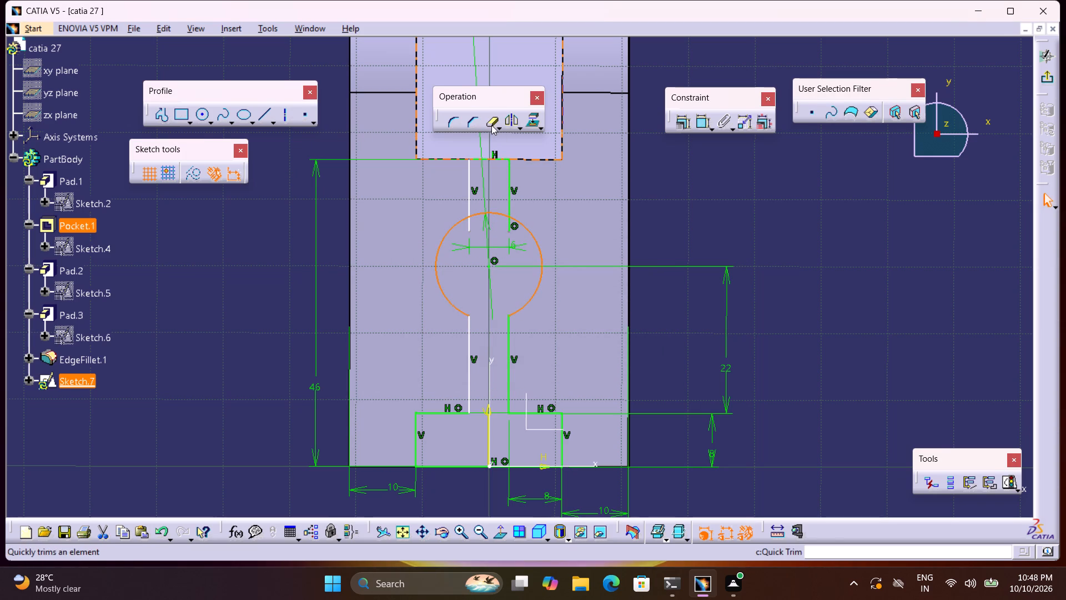
double_click(490, 123)
click(485, 211)
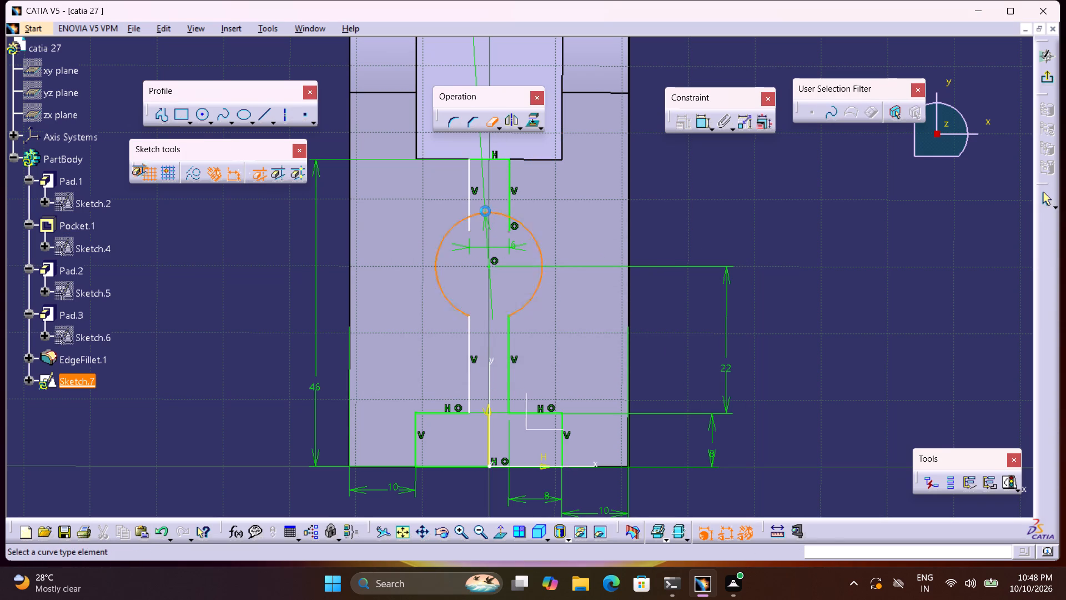
click(469, 224)
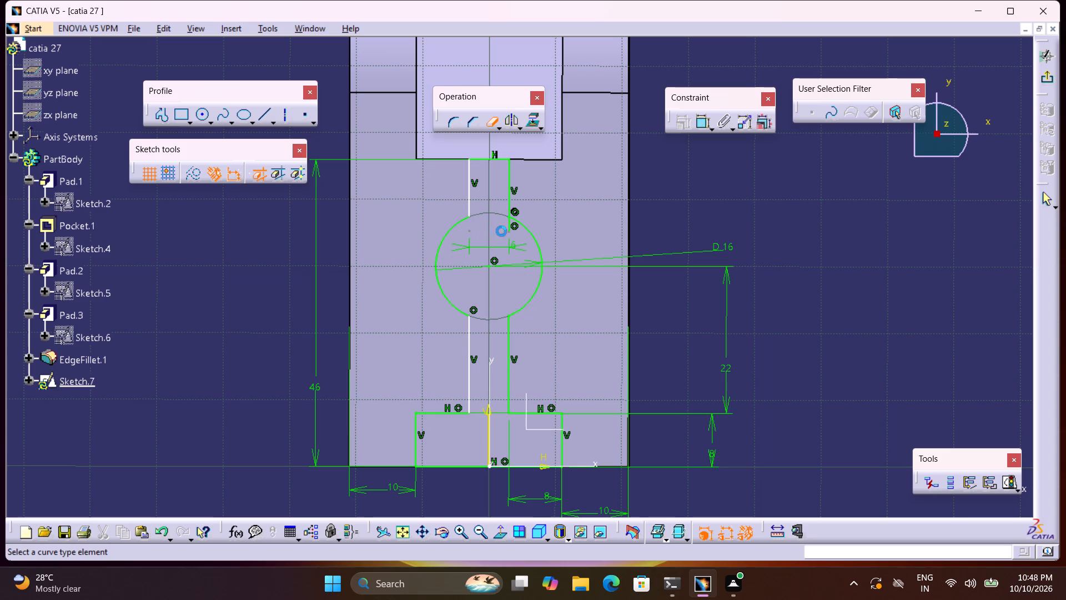
click(511, 224)
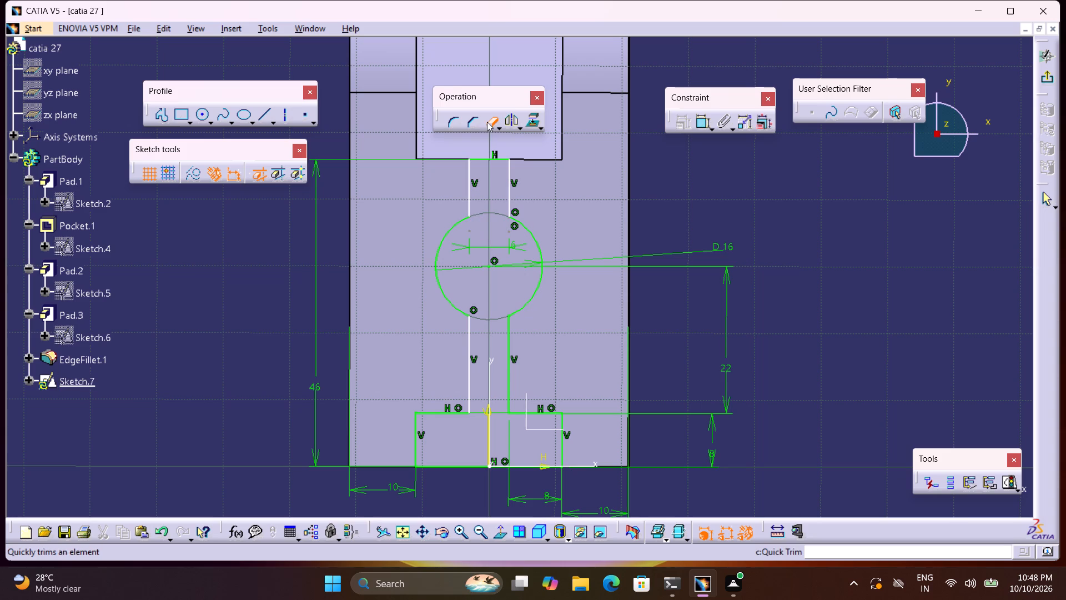
click(487, 121)
Delete the two leftover end points of the trimmed rectangle inside the circle.
click(471, 230)
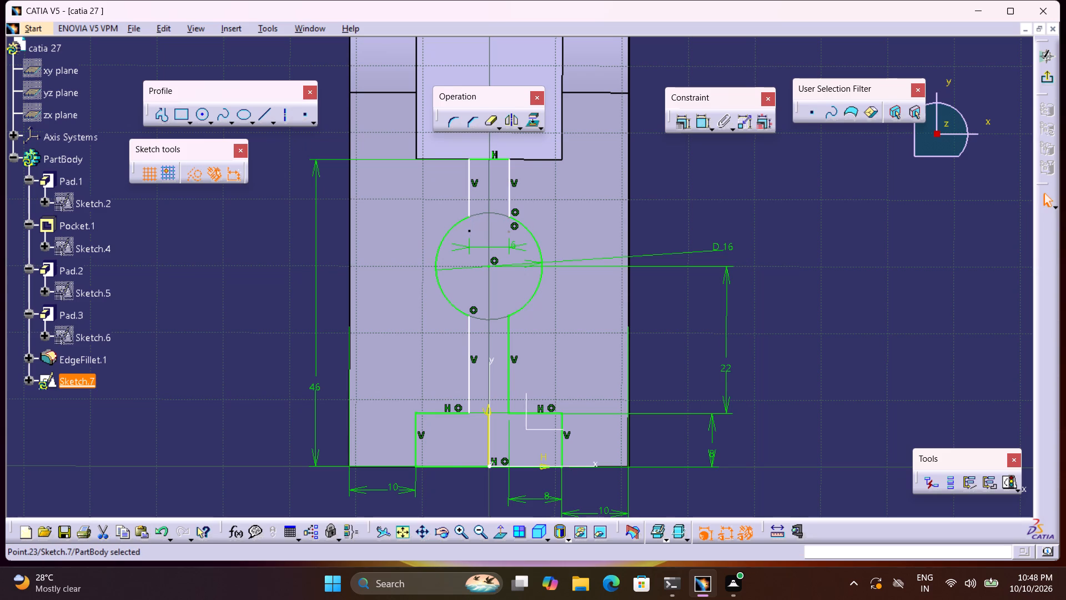
key(Delete)
click(509, 233)
key(Delete)
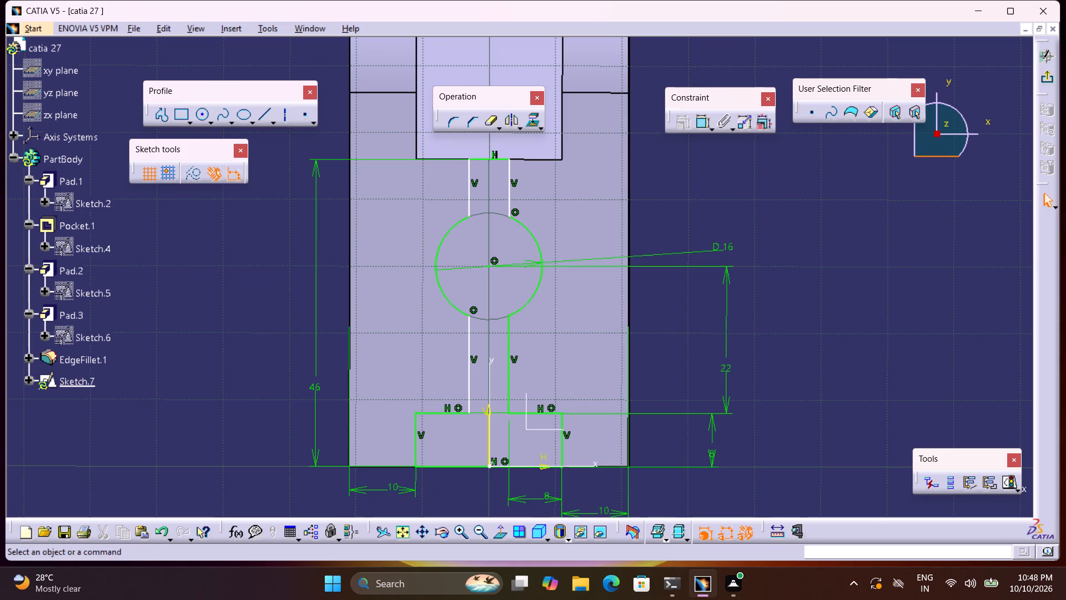
Exit the sketch and cut the keyhole profile as a pocket with a Dimension limit of 10 mm depth.
click(1045, 79)
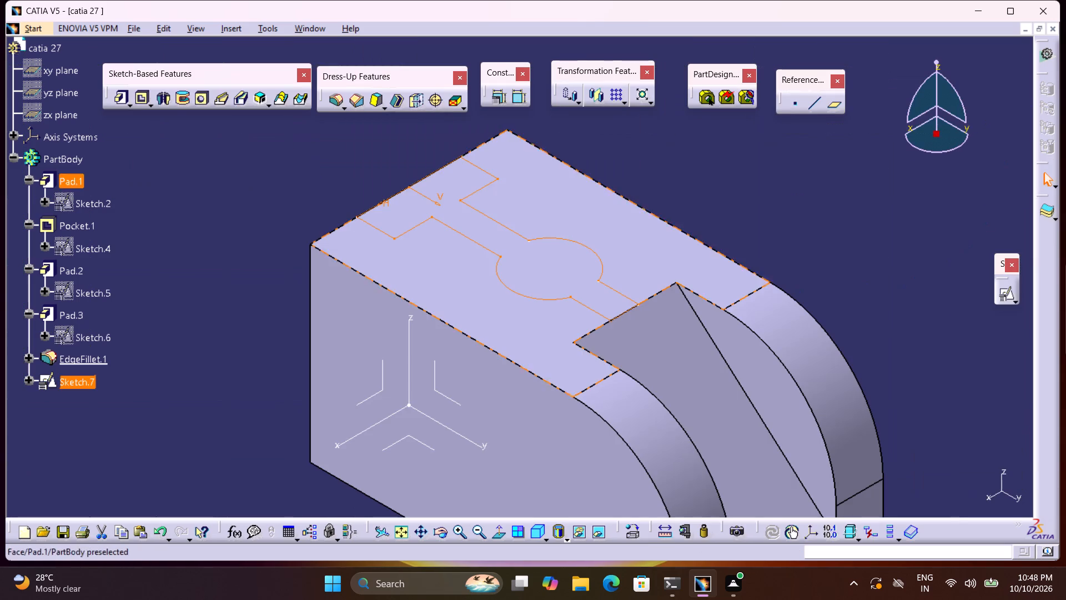
click(144, 96)
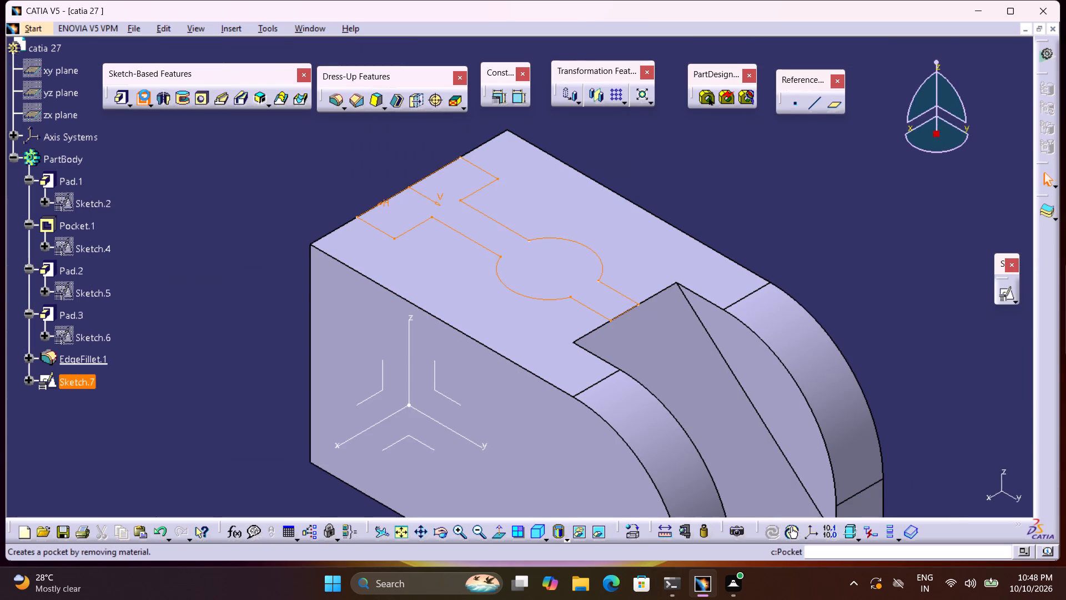
click(939, 317)
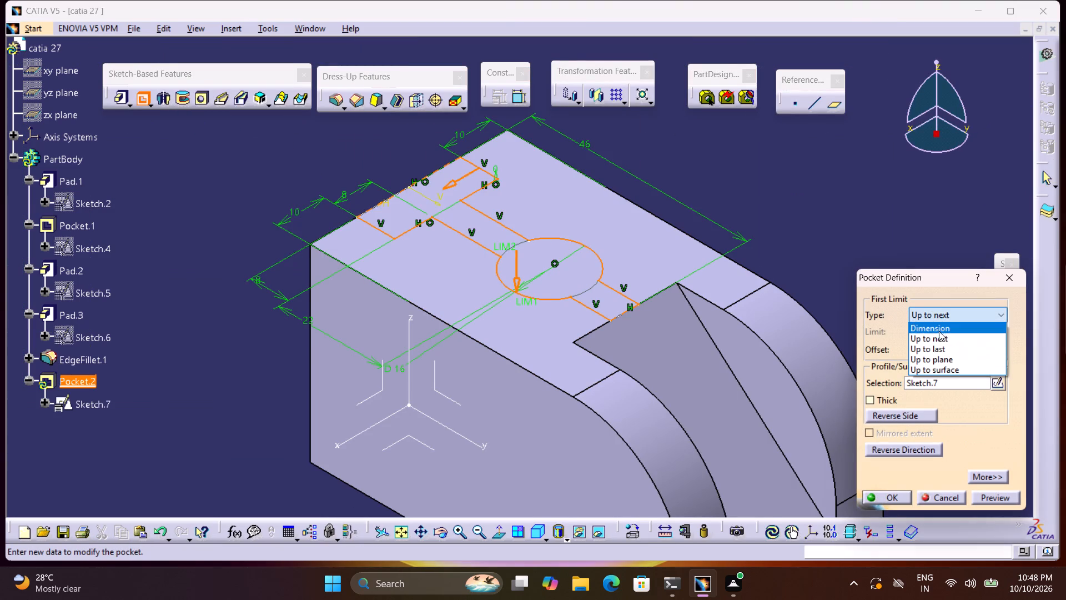
click(937, 332)
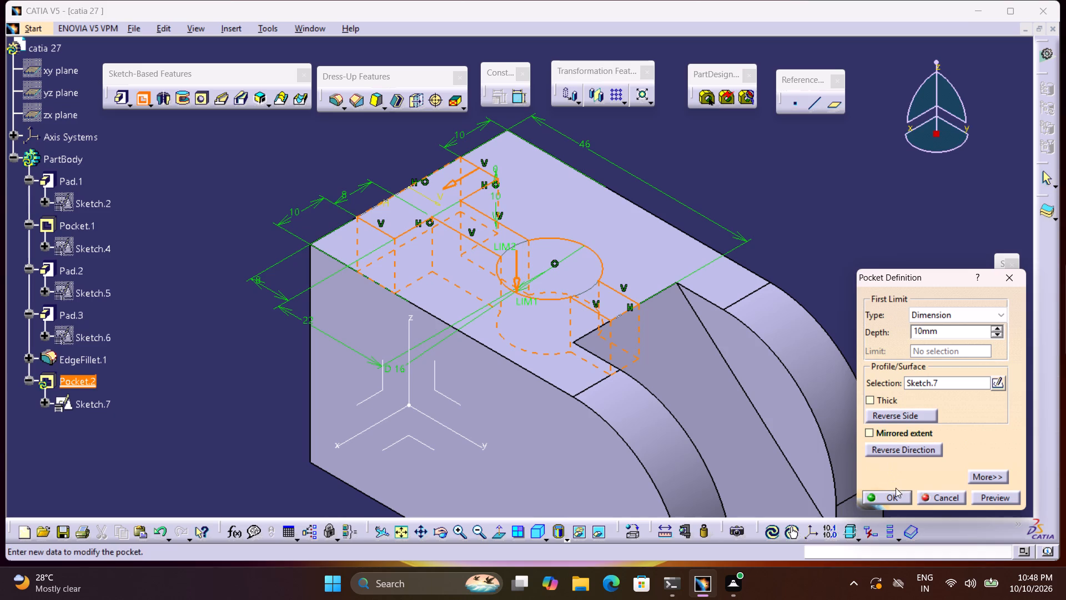
click(894, 492)
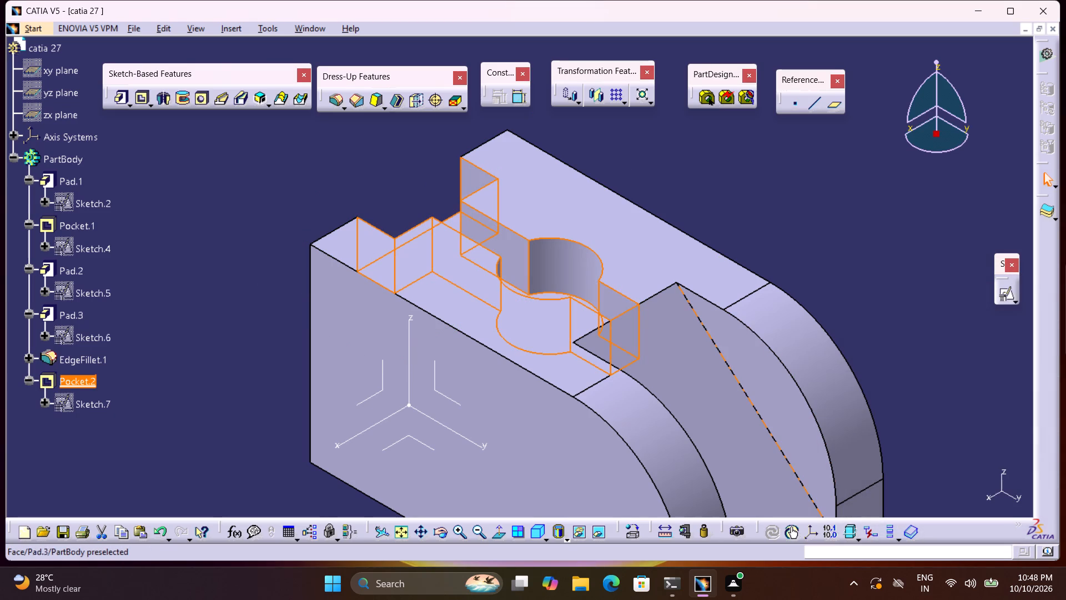
Examine the keyhole pocket from several angles and look at its Pocket Definition without changing any setting.
middle_drag(727, 193, 810, 301)
right_drag(763, 242, 810, 301)
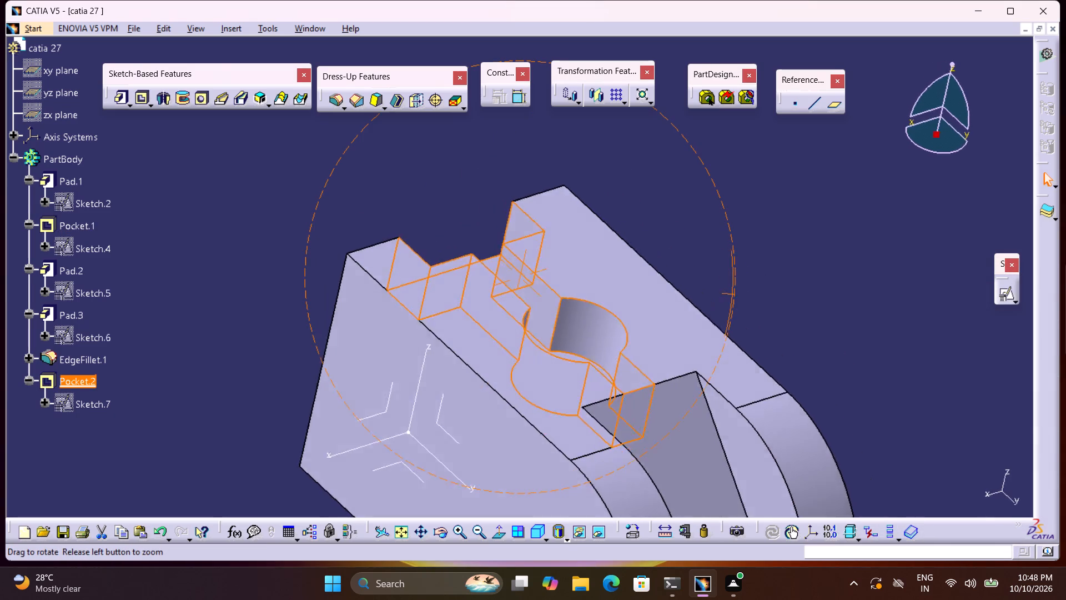
middle_drag(810, 301, 650, 440)
right_drag(810, 301, 650, 440)
scroll(687, 322, down, 1)
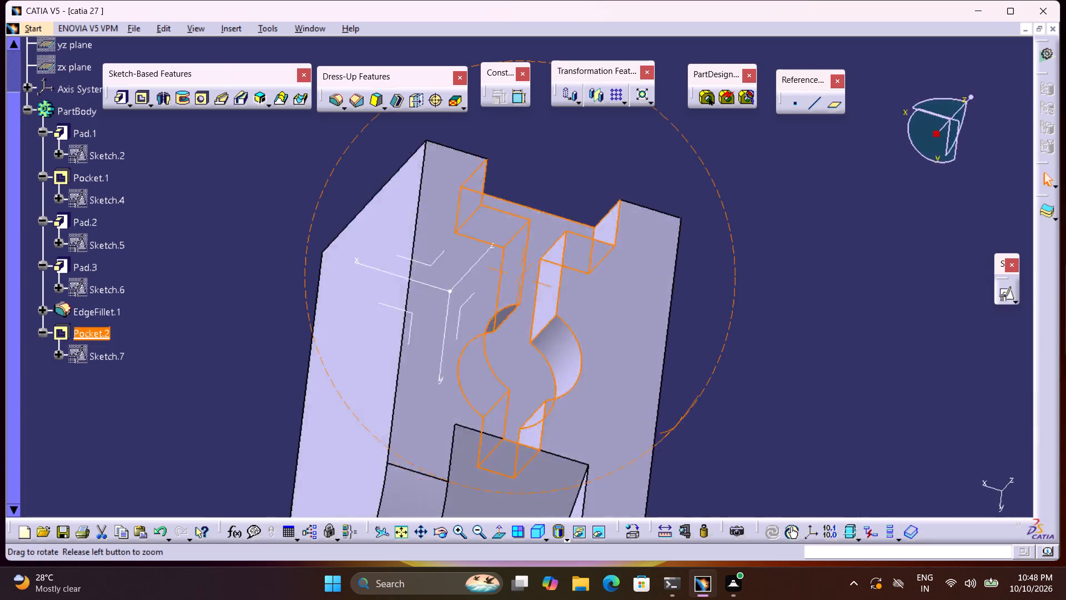
right_drag(650, 440, 338, 284)
middle_drag(650, 440, 338, 284)
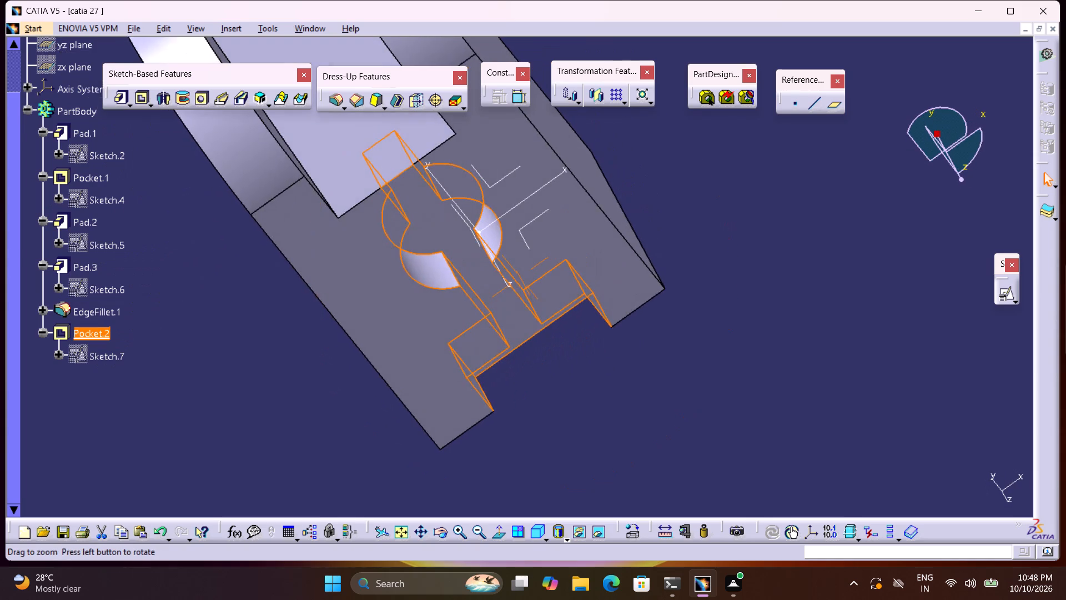
middle_drag(338, 284, 344, 288)
scroll(351, 292, up, 1)
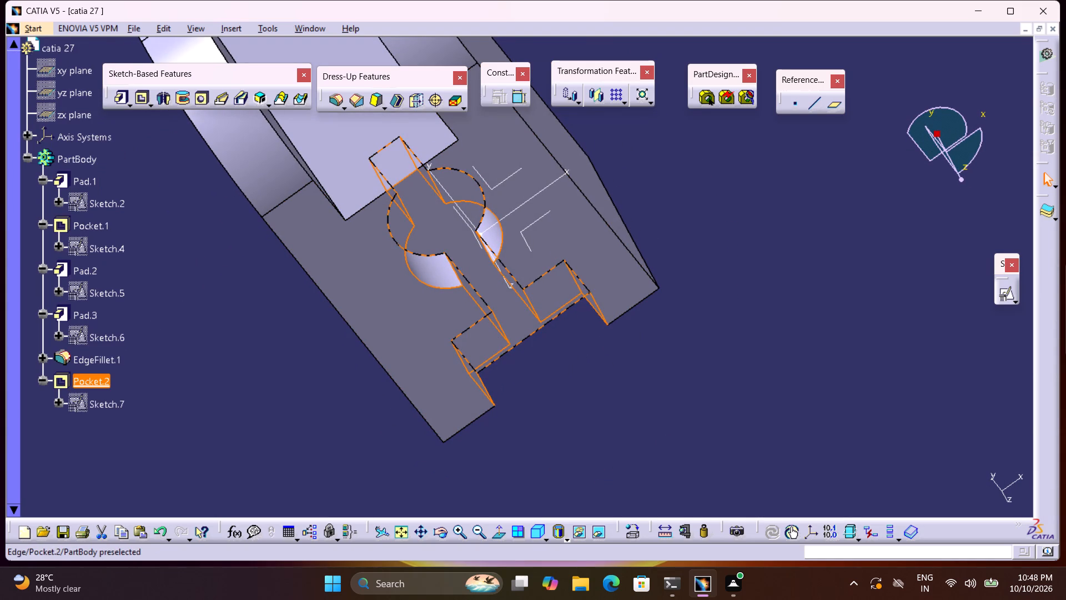
double_click(533, 325)
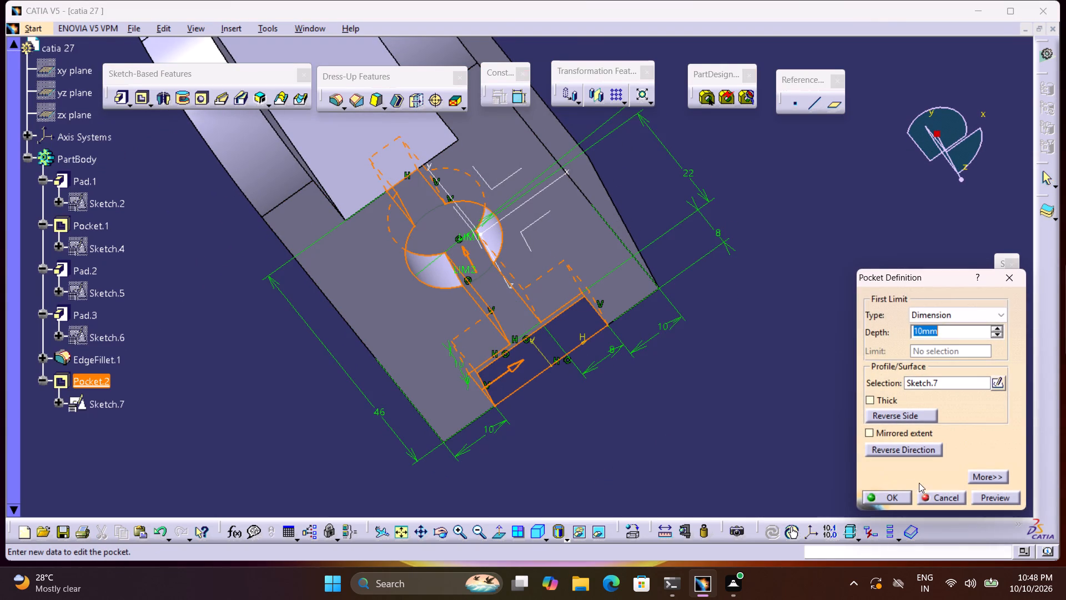
click(933, 497)
Reopen the keyhole pocket's sketch, Sketch.7, for editing.
double_click(92, 403)
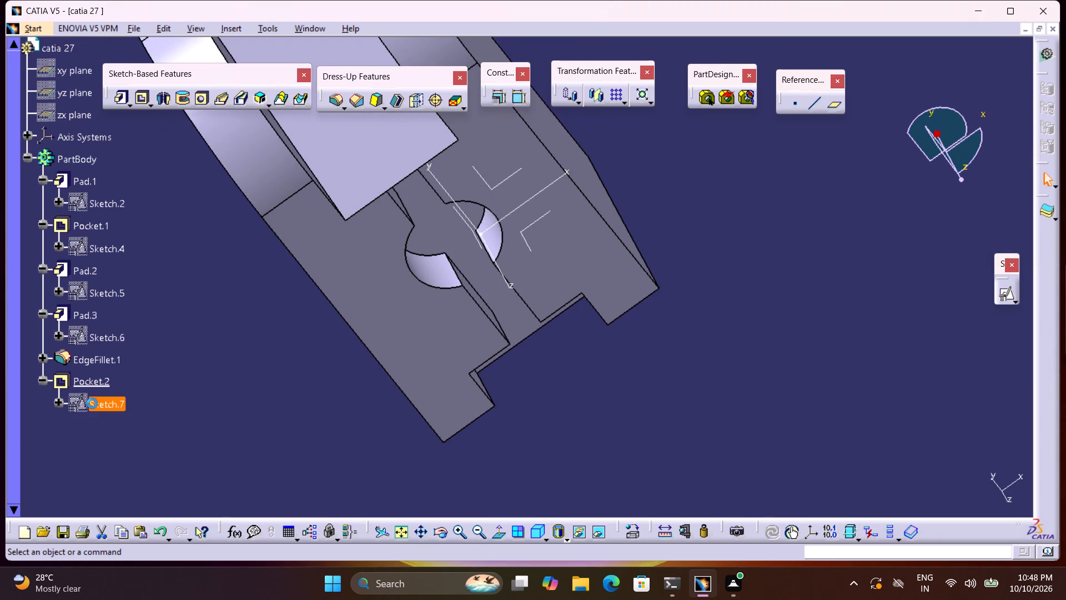
middle_drag(545, 218, 551, 299)
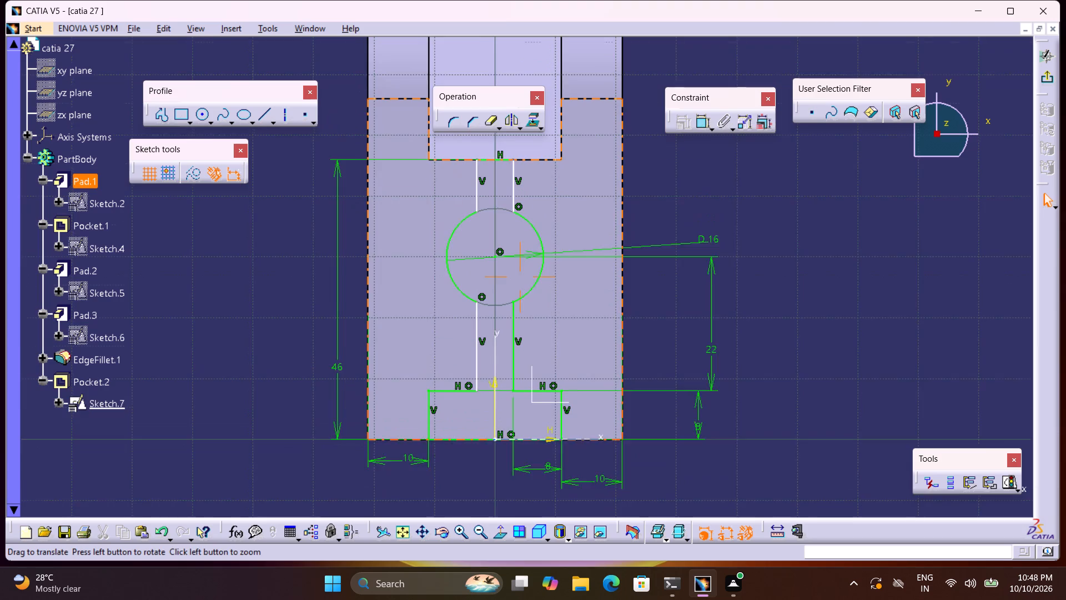
middle_drag(551, 299, 536, 250)
right_click(552, 316)
middle_drag(536, 247, 532, 227)
middle_drag(525, 205, 557, 395)
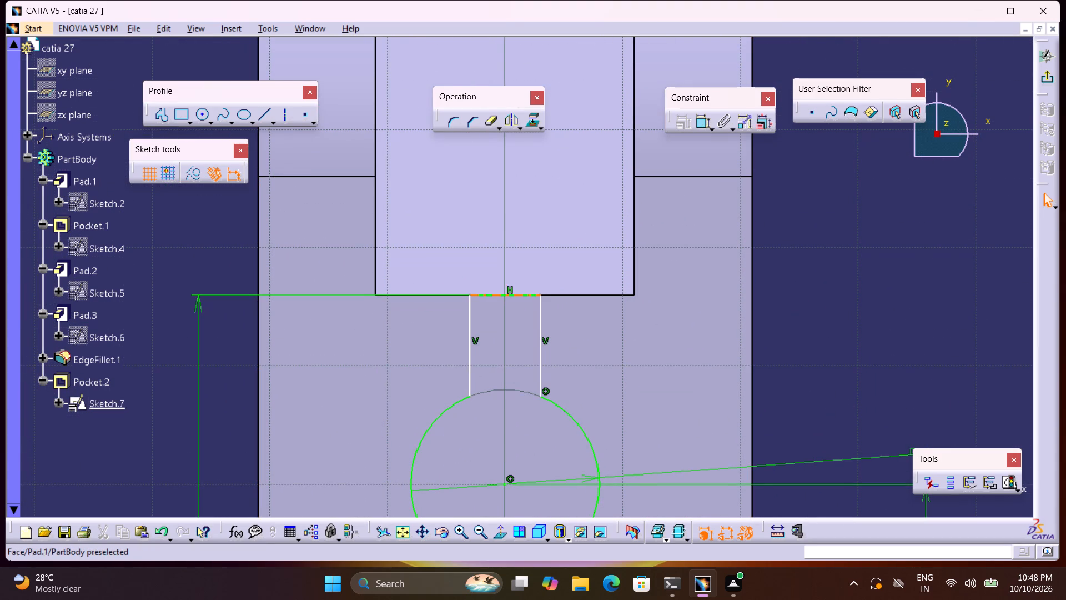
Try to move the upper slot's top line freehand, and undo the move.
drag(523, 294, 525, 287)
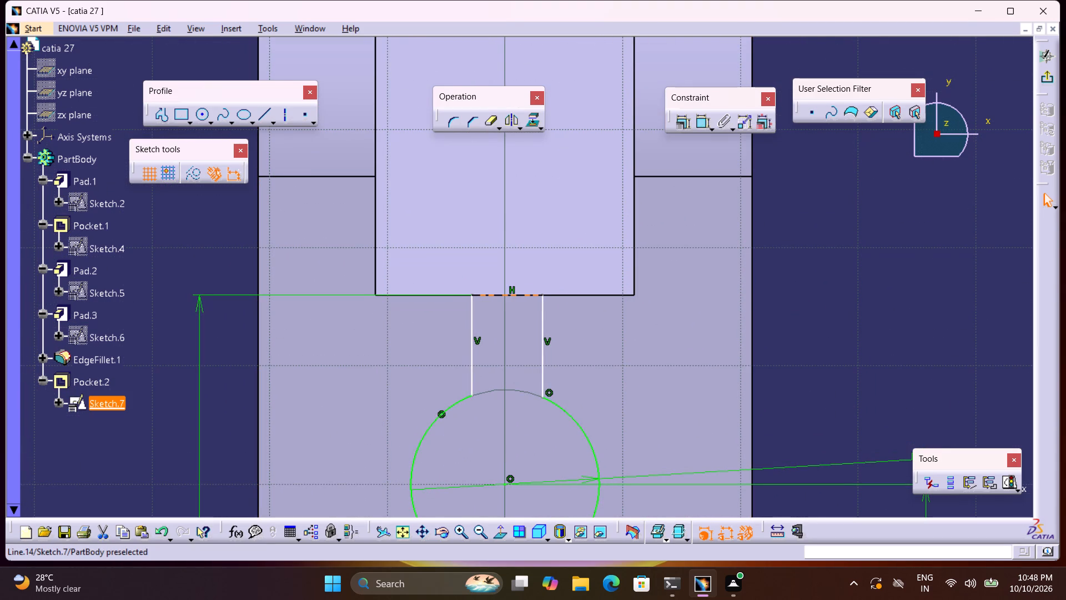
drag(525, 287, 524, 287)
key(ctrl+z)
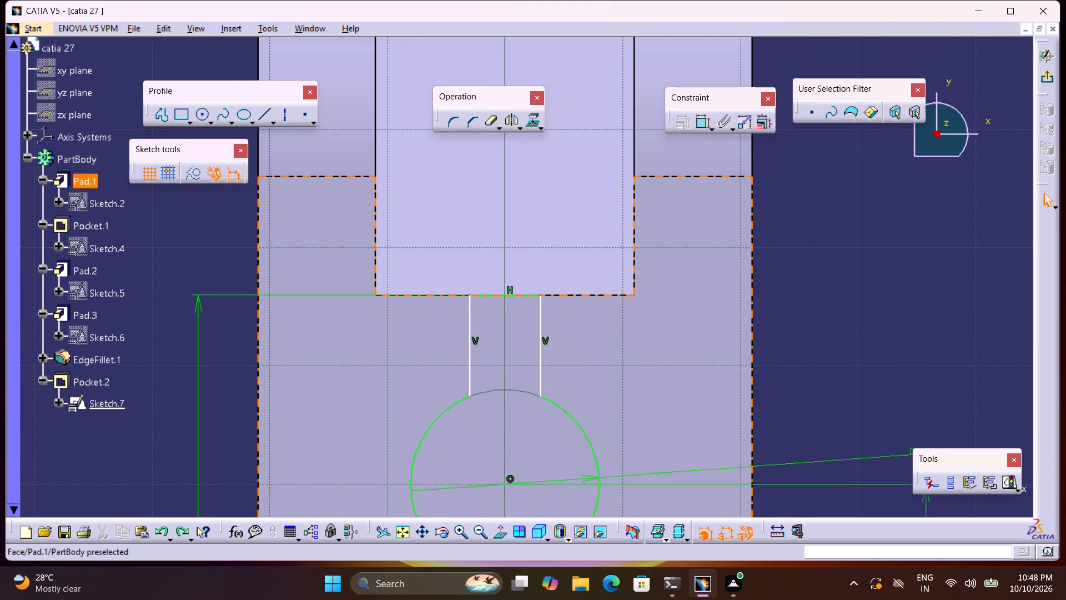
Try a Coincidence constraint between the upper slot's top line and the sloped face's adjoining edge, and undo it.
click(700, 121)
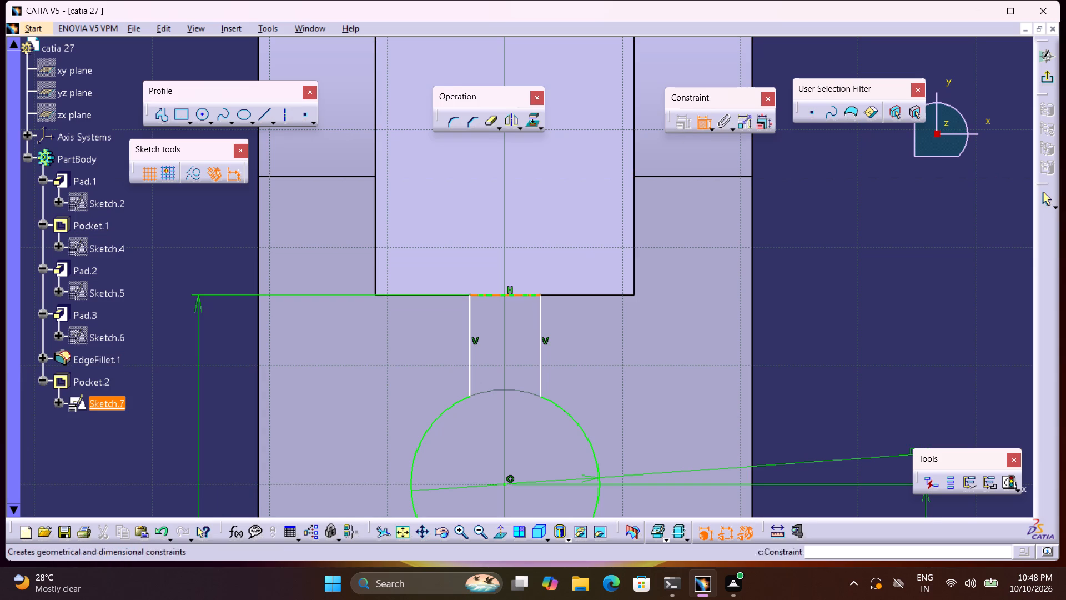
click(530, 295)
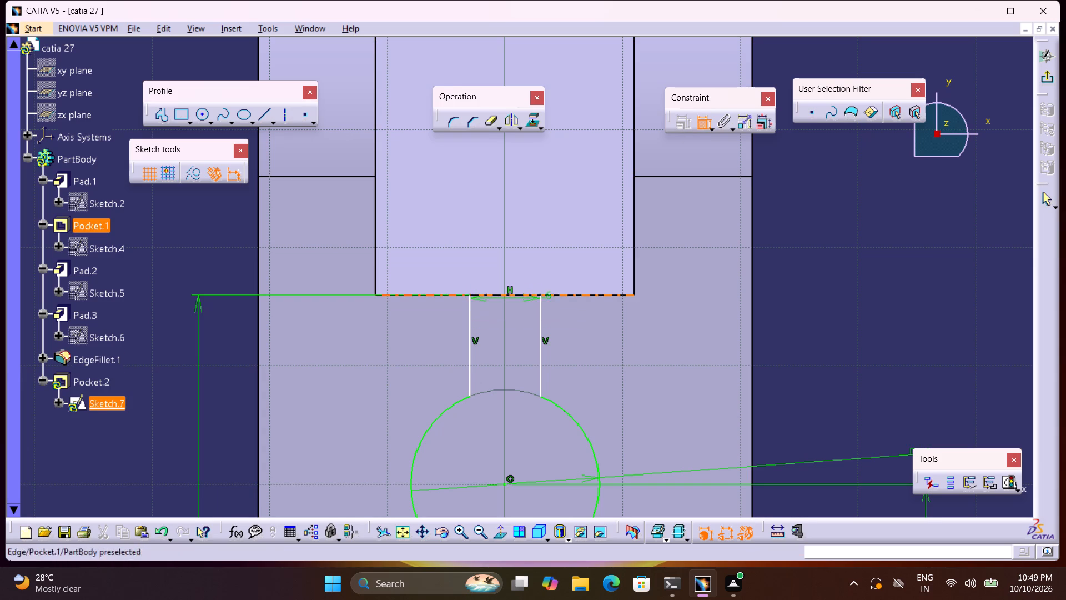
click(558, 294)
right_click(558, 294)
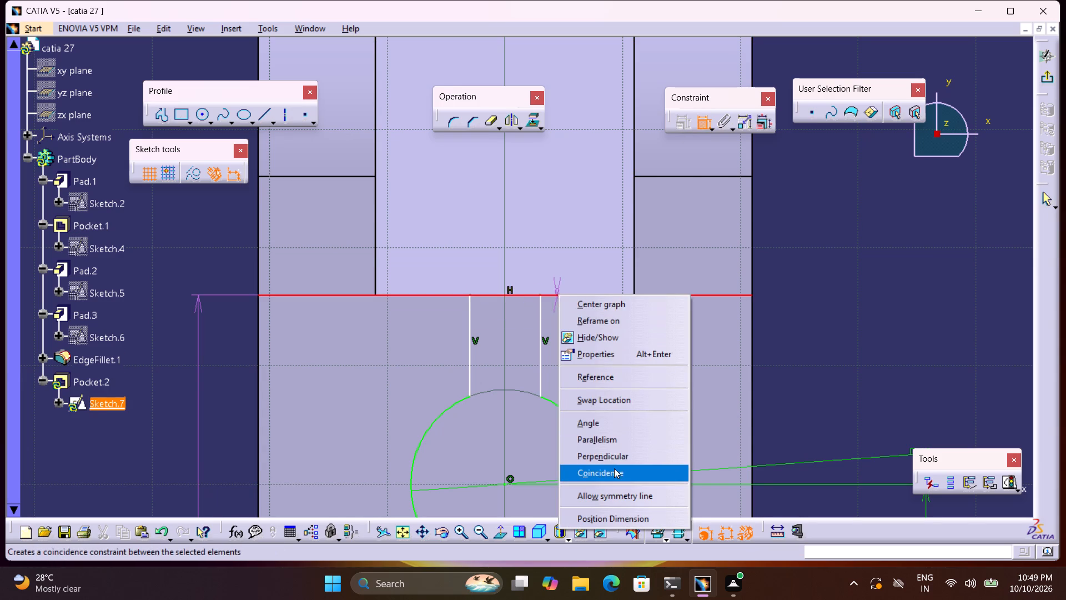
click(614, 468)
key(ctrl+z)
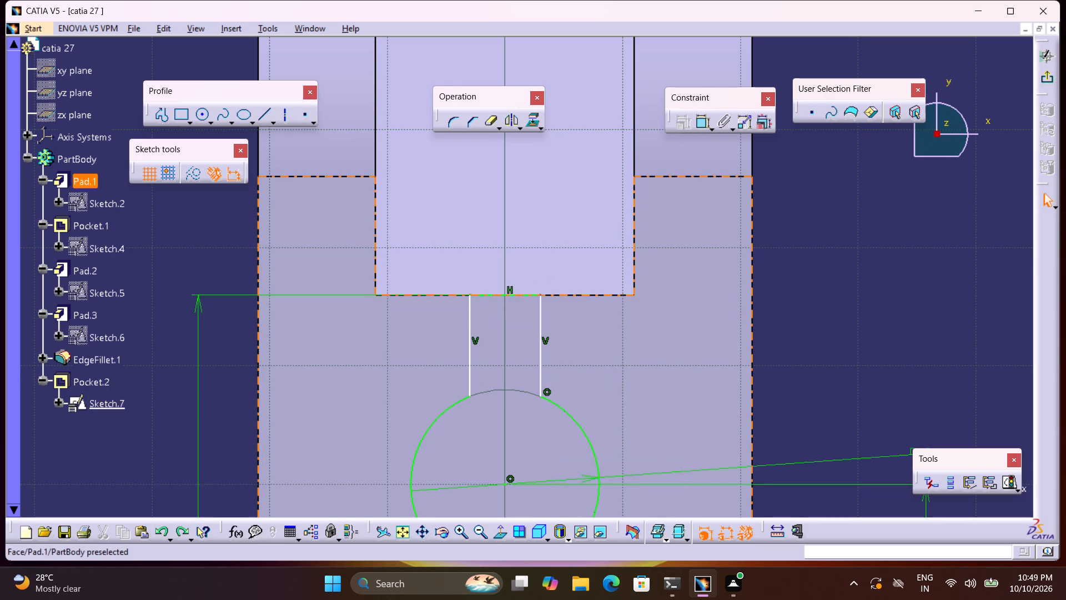
Delete the 46 mm distance constraint that positions the upper slot's top line.
click(198, 312)
key(Delete)
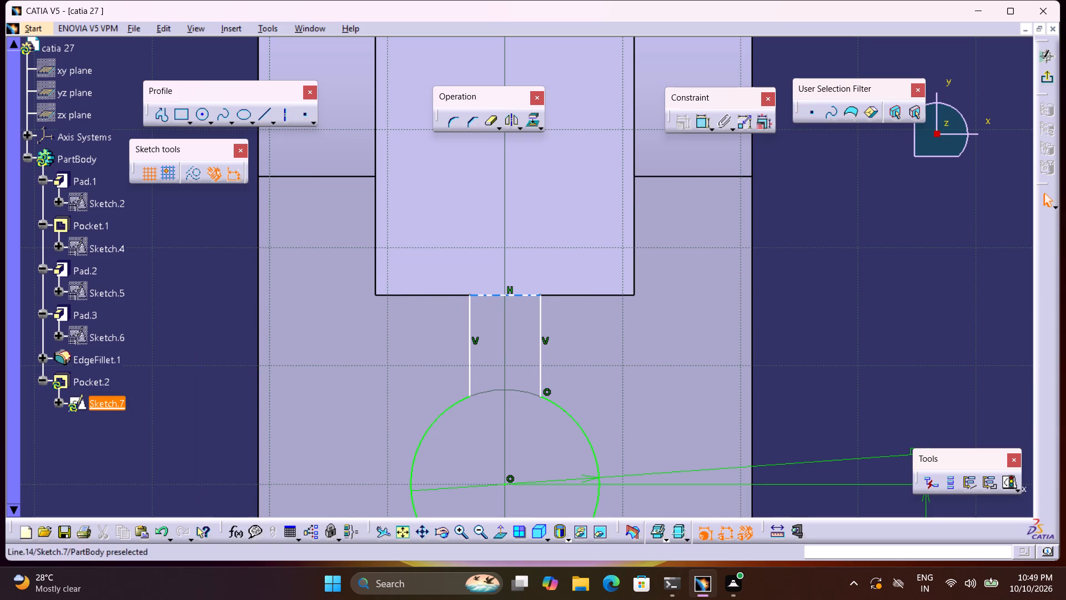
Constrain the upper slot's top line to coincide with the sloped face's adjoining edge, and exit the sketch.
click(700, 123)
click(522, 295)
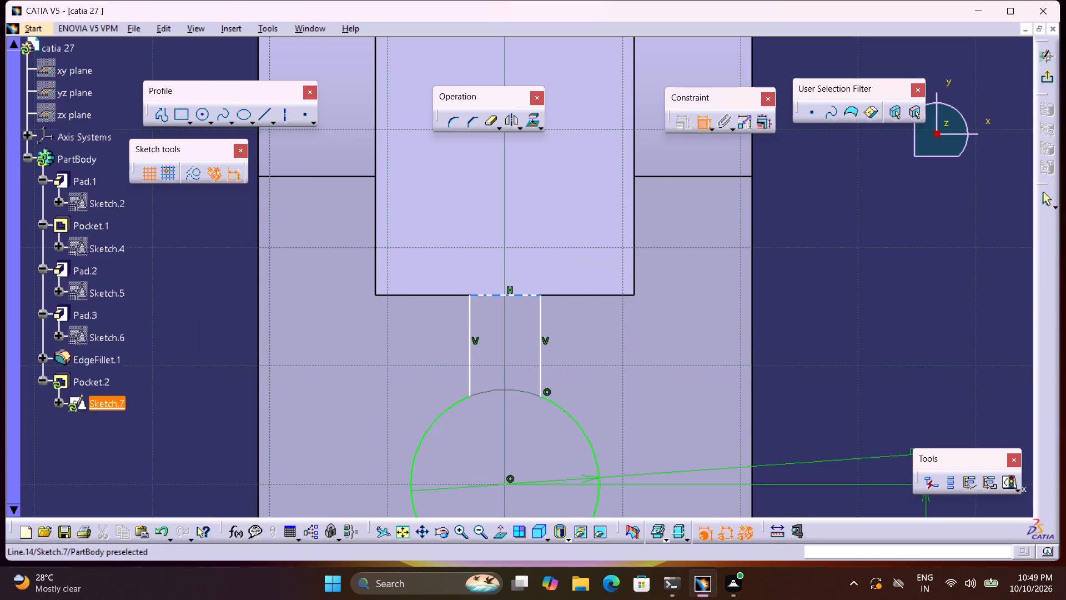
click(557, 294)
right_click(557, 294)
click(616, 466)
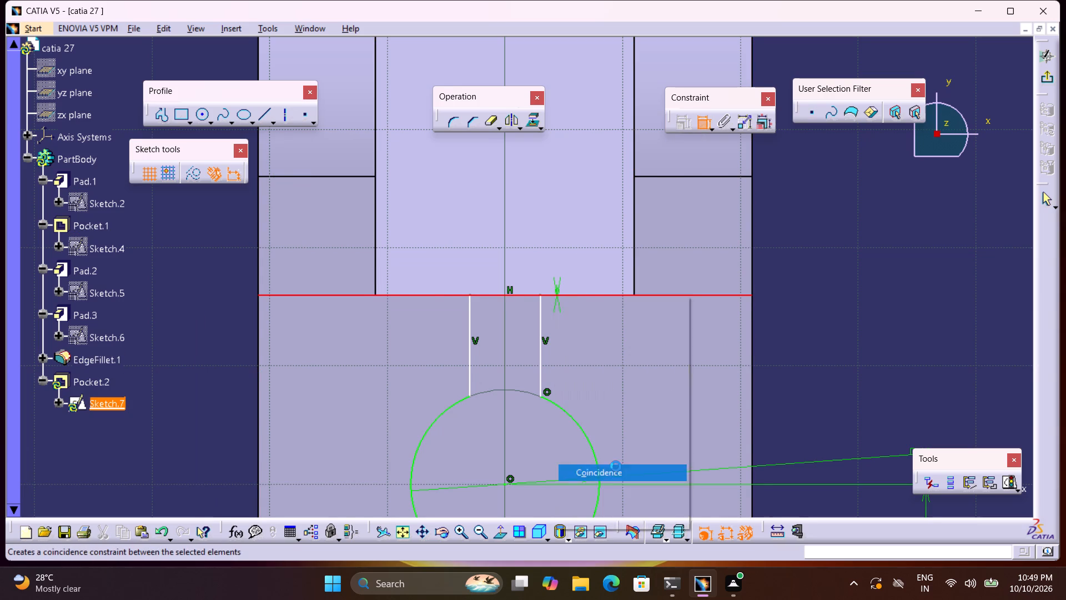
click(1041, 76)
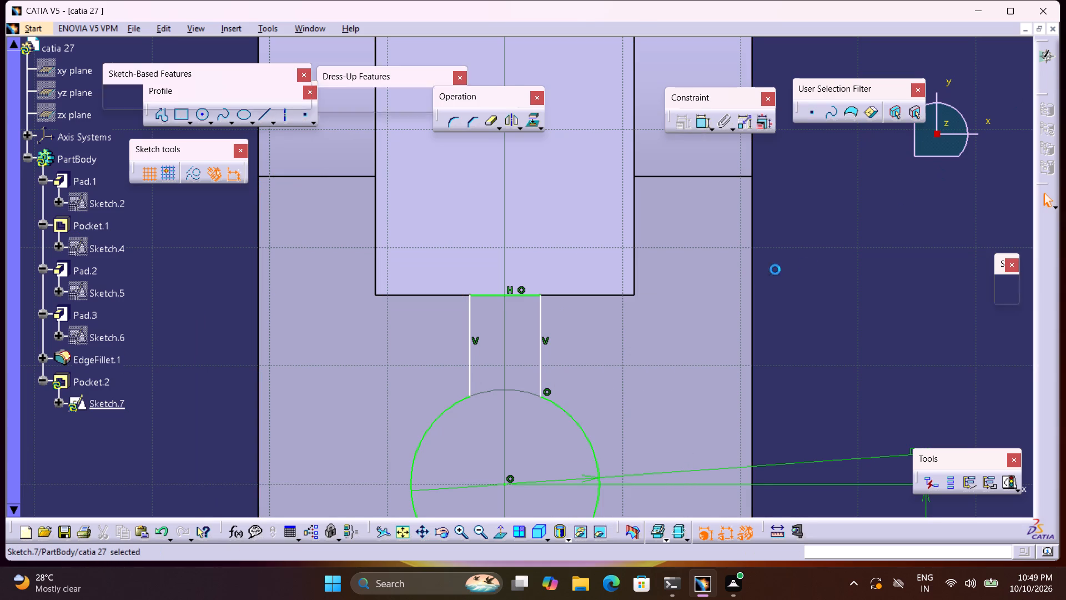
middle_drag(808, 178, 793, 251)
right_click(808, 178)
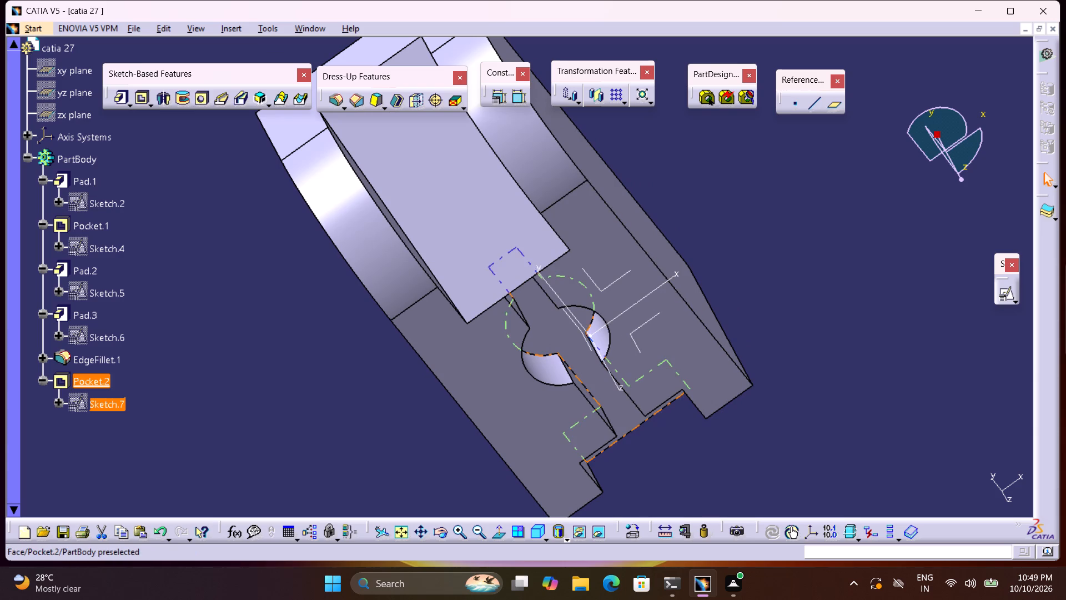
Reopen Sketch.7 and add a length constraint to the upper slot's vertical side on the positive x side.
double_click(115, 402)
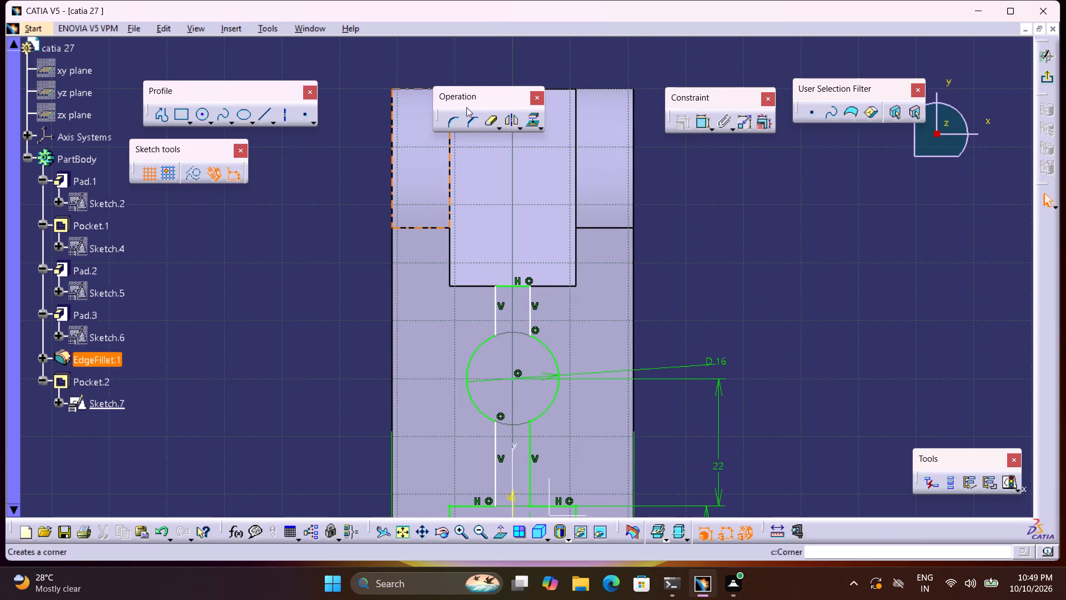
click(701, 125)
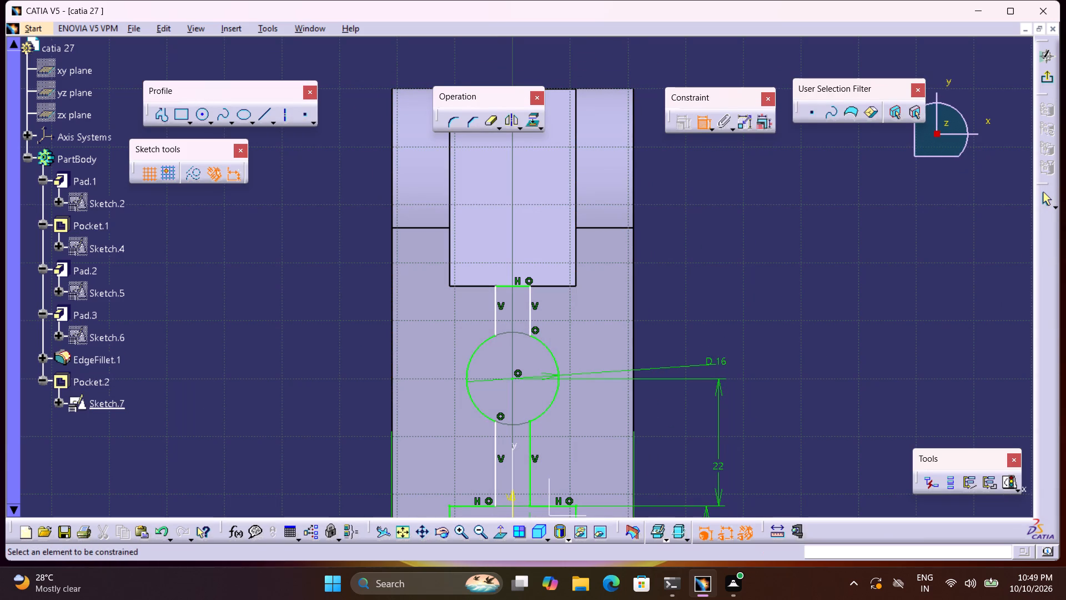
click(530, 298)
click(697, 311)
click(710, 308)
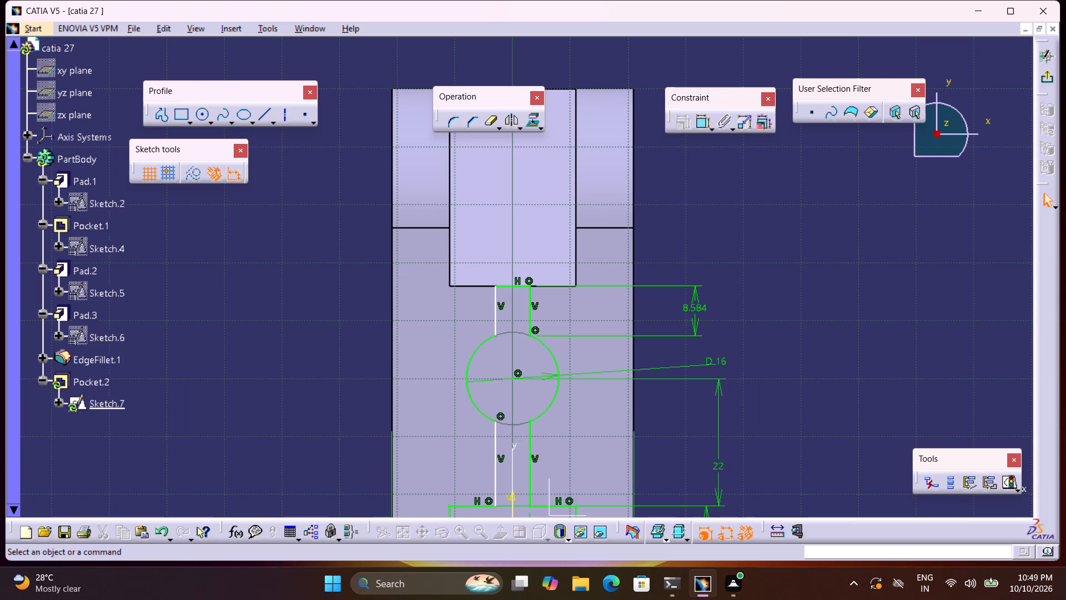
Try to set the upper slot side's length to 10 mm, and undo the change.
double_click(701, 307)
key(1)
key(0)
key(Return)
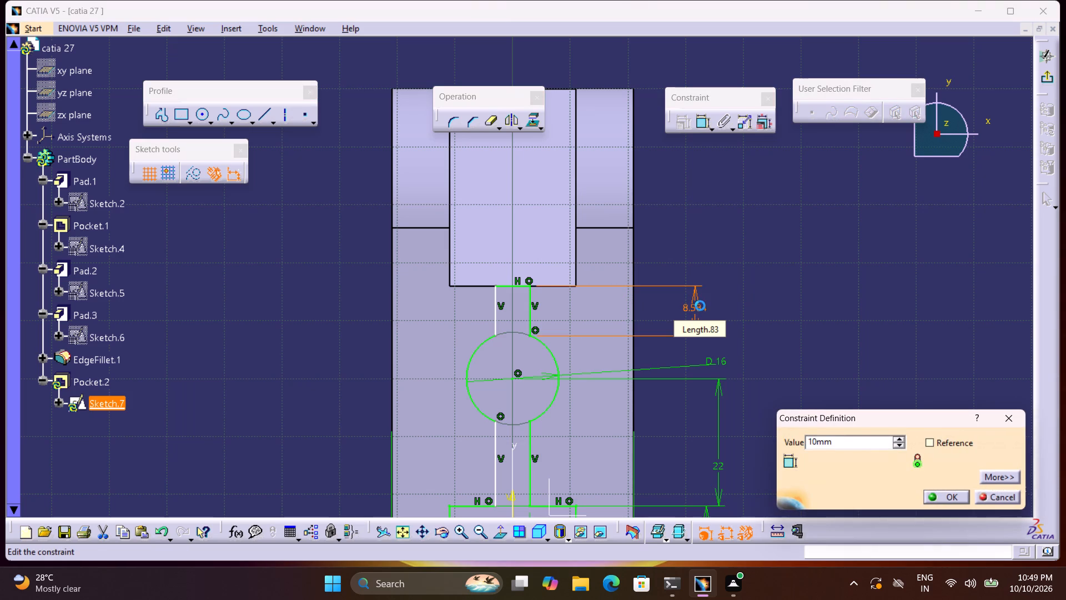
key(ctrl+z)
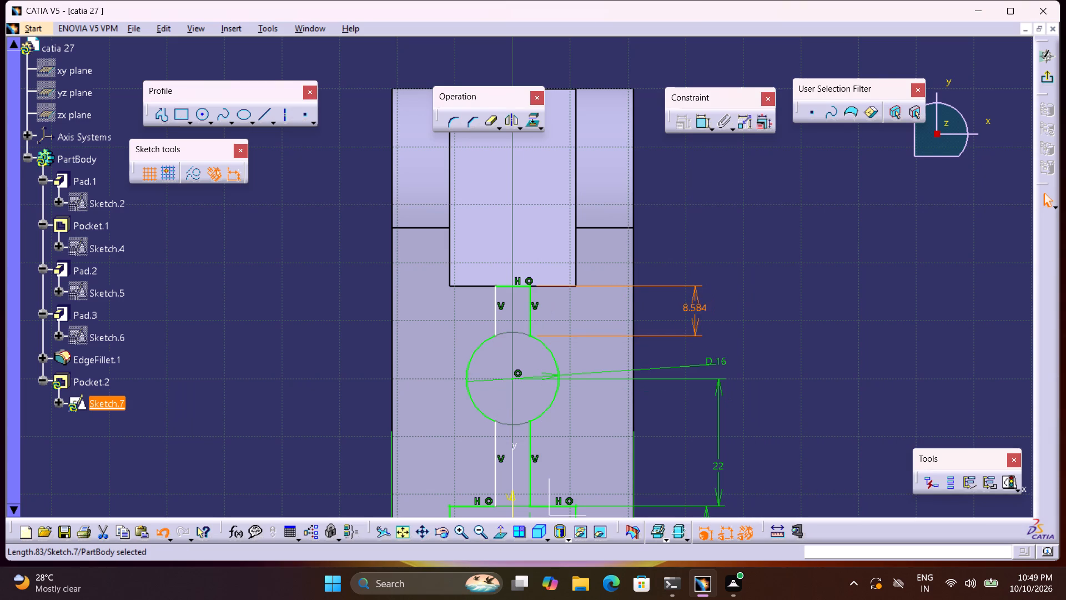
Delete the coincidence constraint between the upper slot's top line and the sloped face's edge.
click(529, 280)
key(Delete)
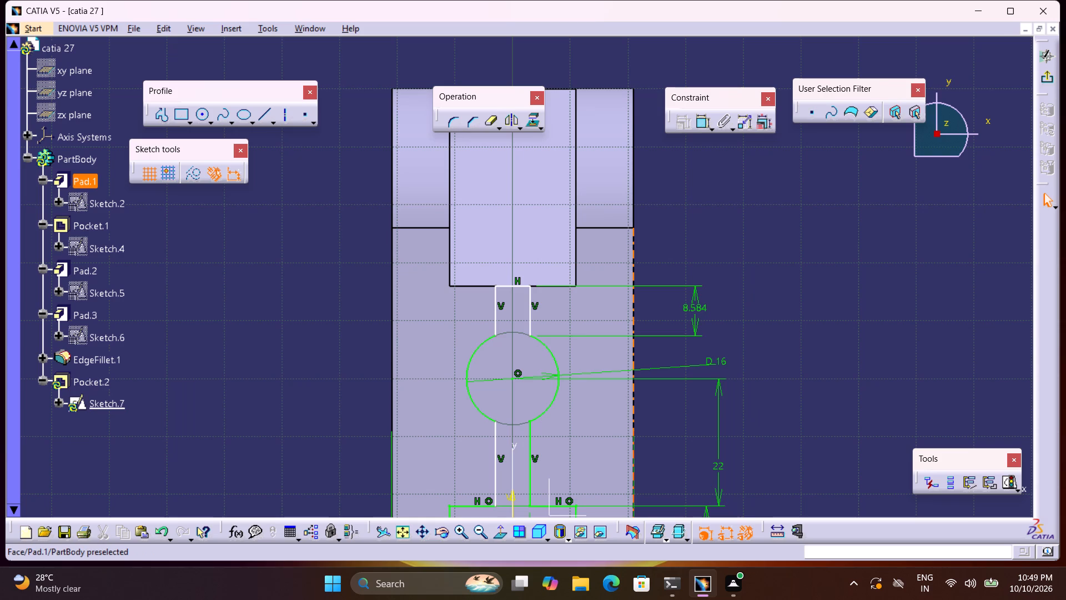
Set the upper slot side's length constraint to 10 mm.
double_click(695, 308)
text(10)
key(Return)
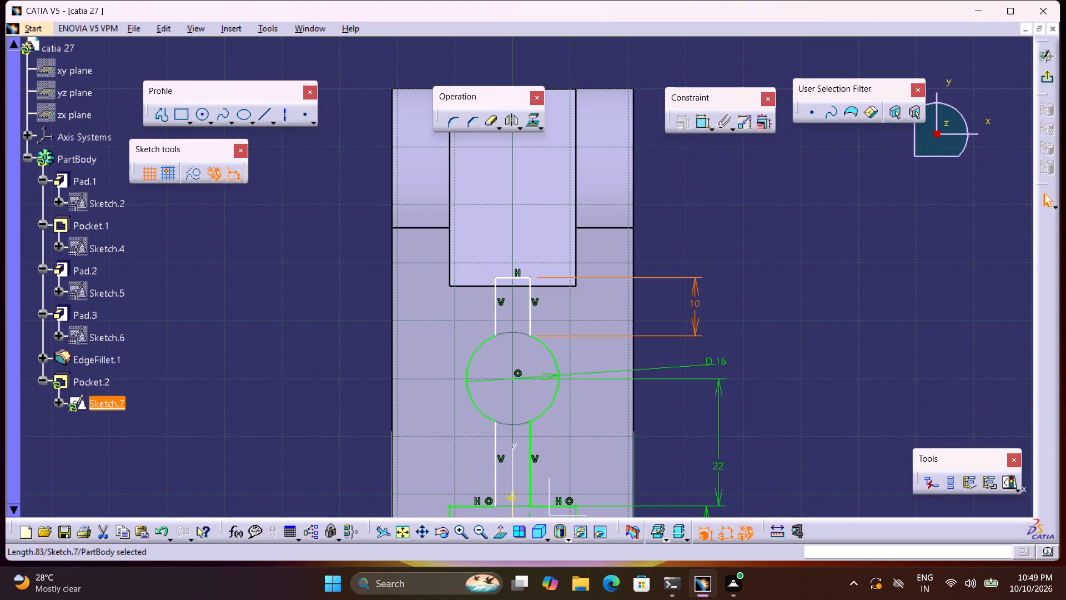
Set the upper slot side's length to 15 mm, exit the sketch and show the part in isometric view.
double_click(694, 302)
text(15)
key(Return)
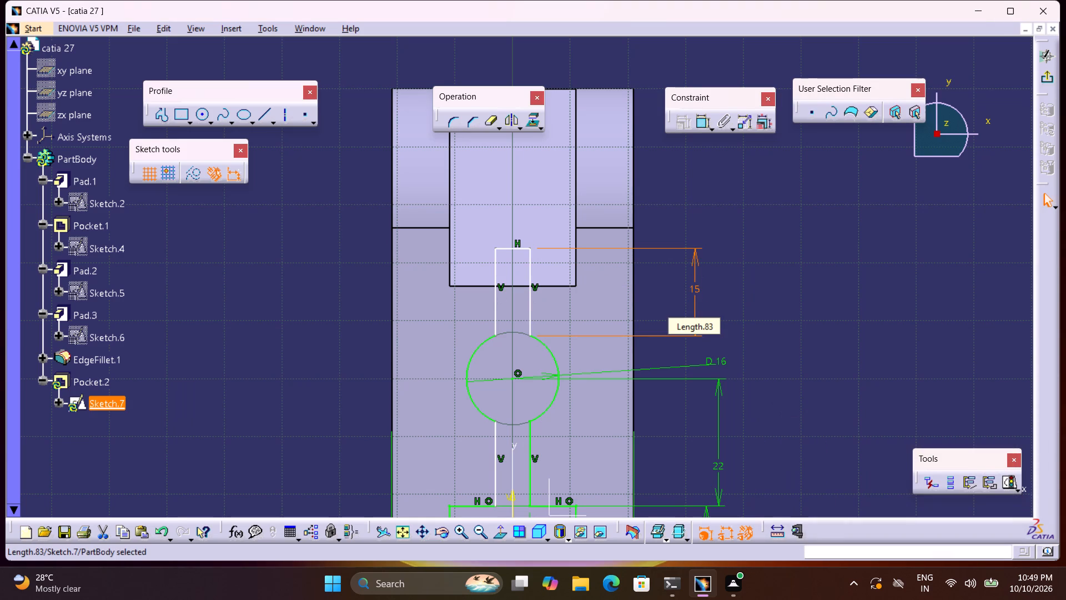
click(1045, 78)
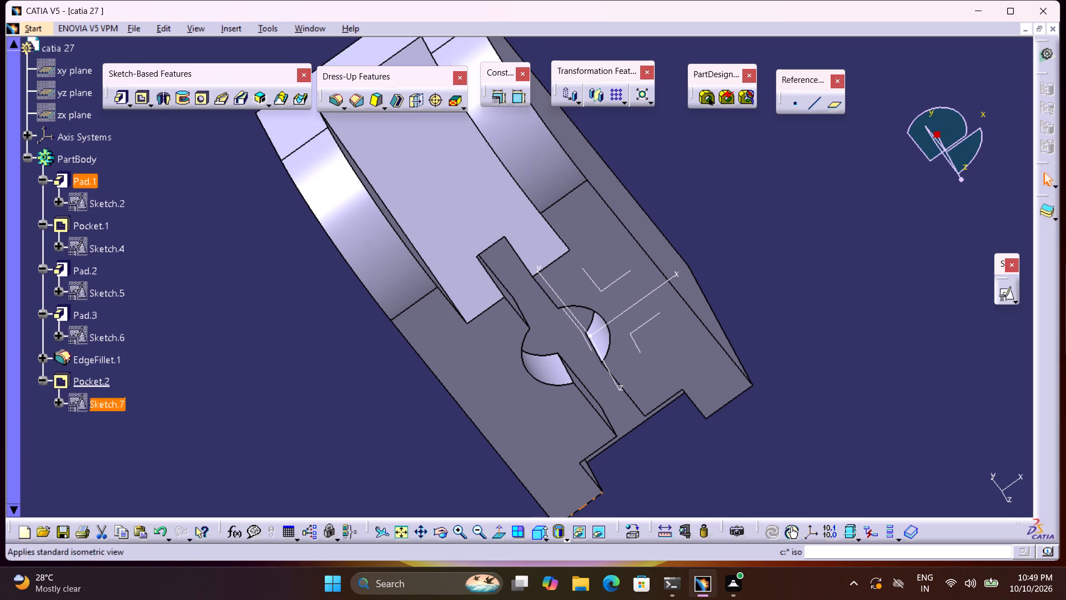
click(539, 534)
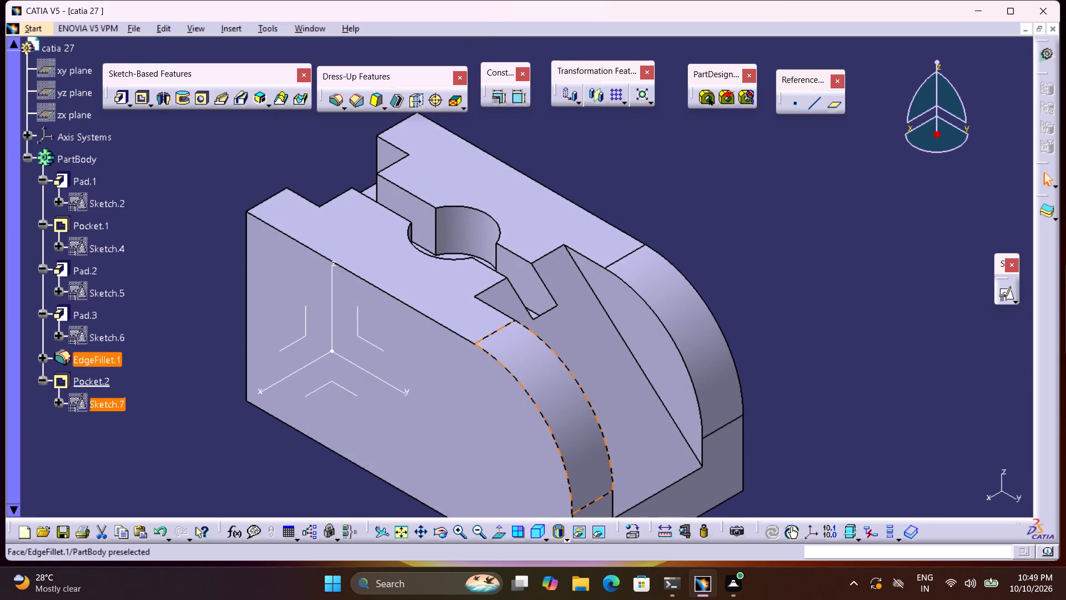
In Sketch.7, set the upper slot side's length to 20 mm and exit the sketch to view the part.
double_click(103, 404)
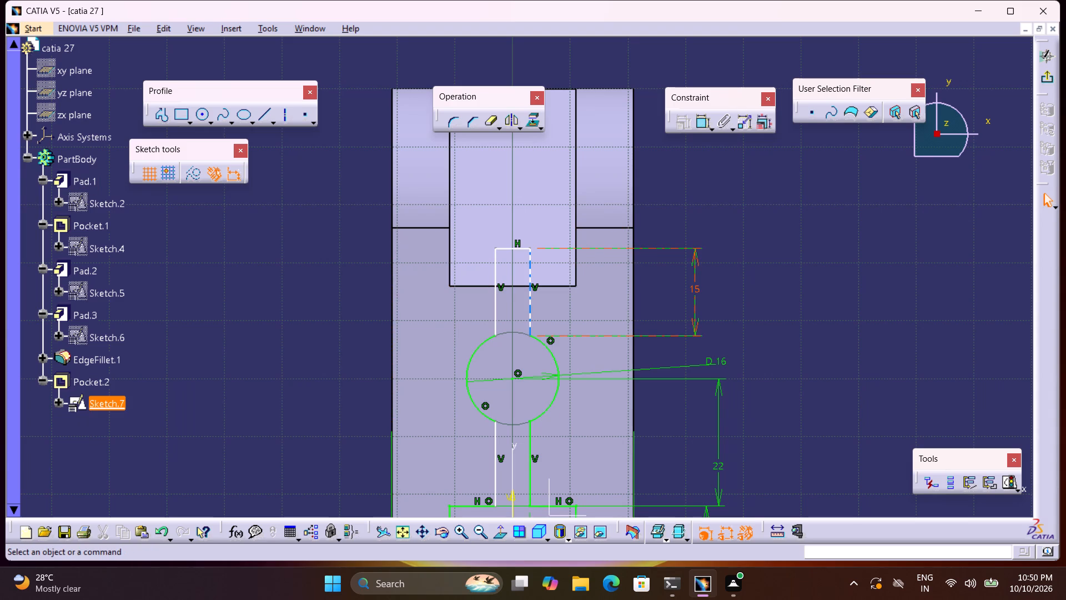
click(697, 286)
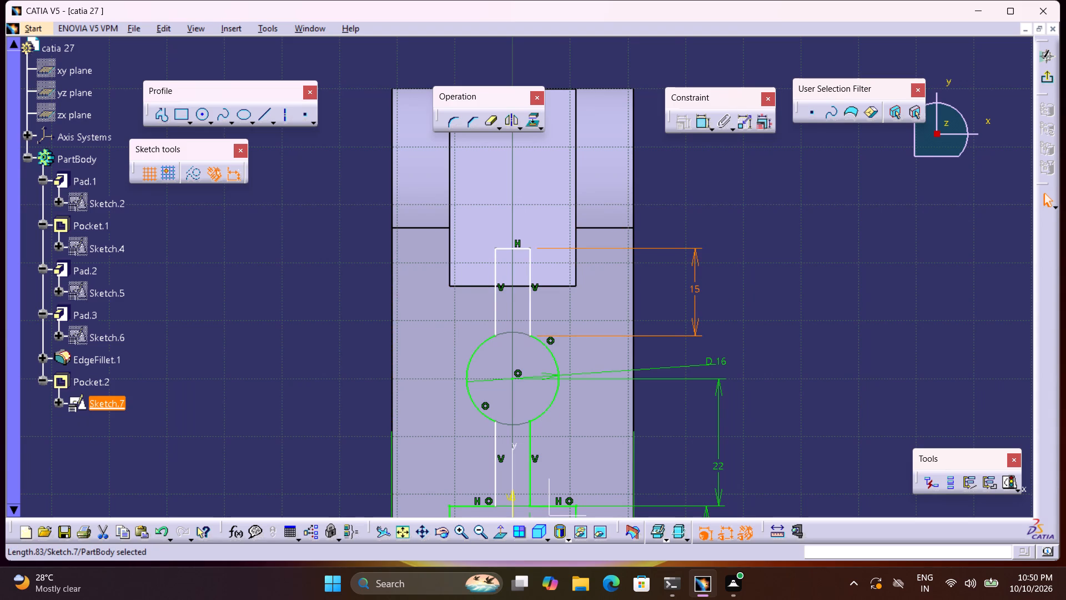
middle_drag(738, 311, 731, 224)
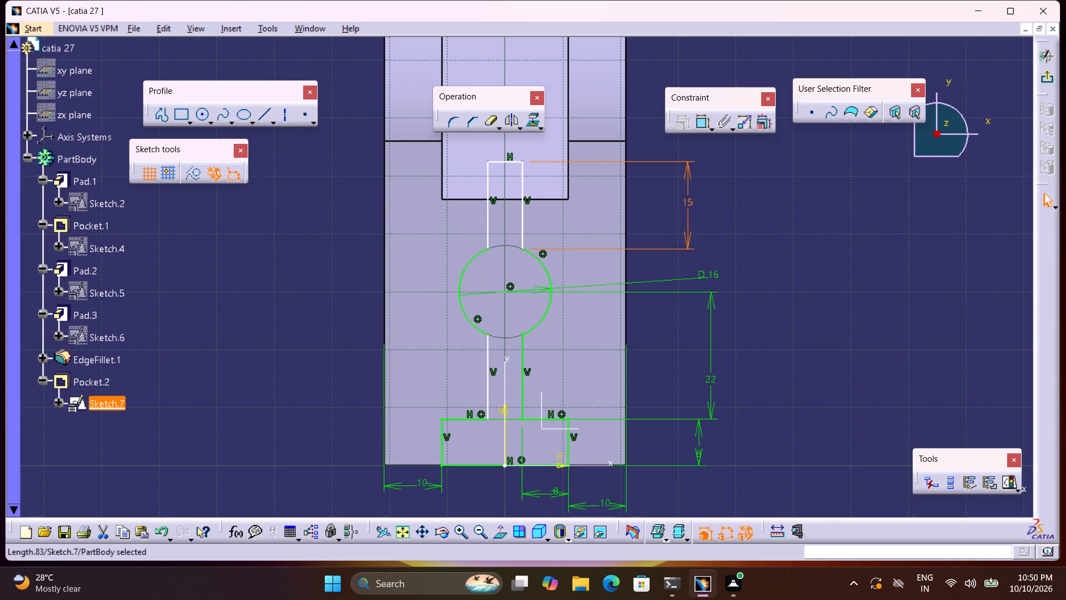
middle_drag(730, 225, 730, 243)
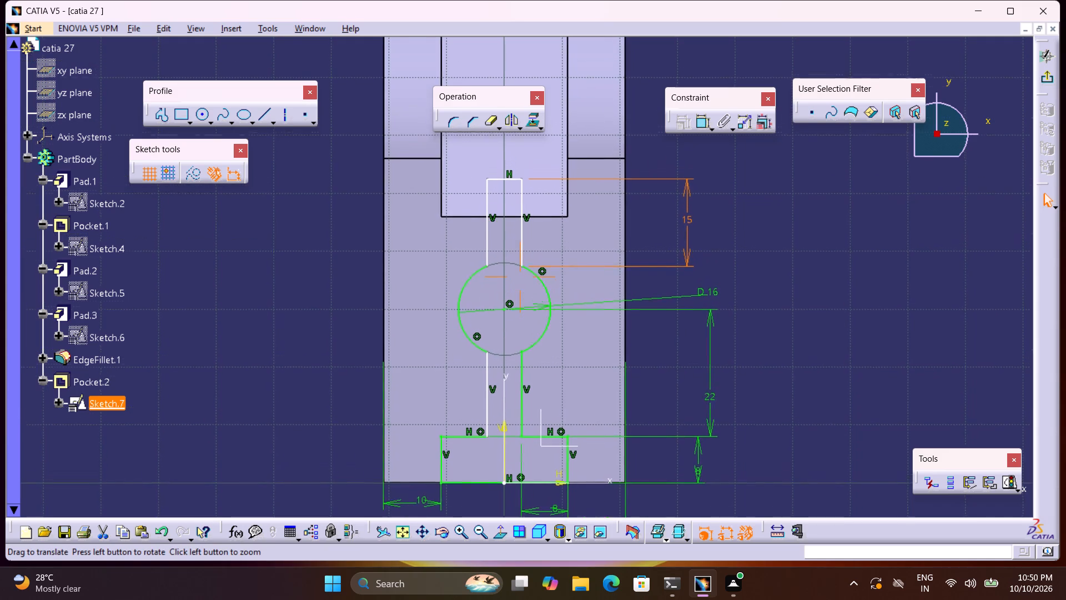
middle_drag(730, 243, 733, 283)
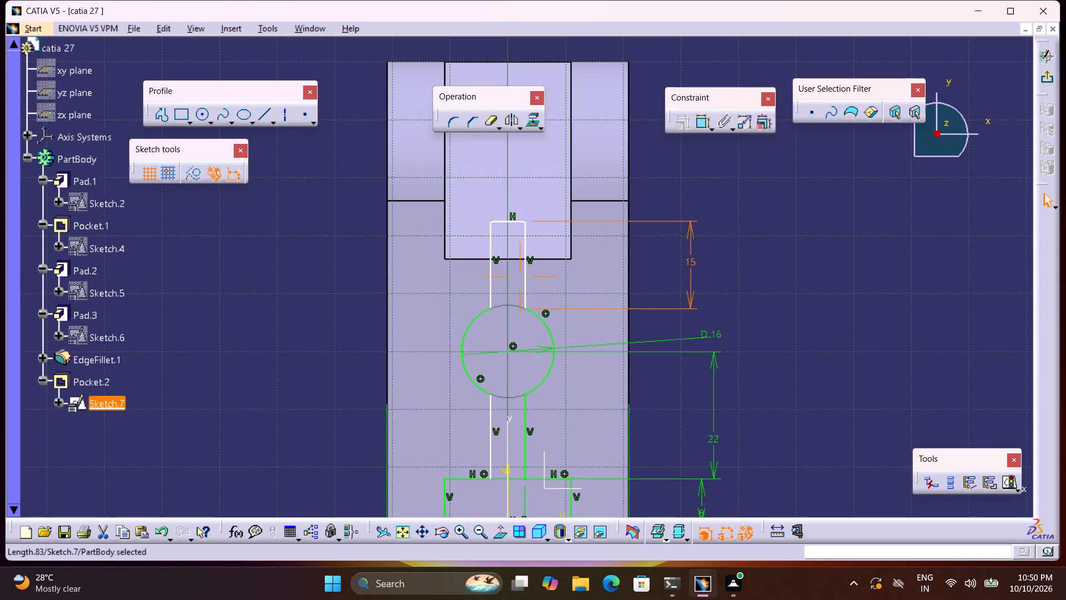
double_click(696, 263)
double_click(690, 261)
key(2)
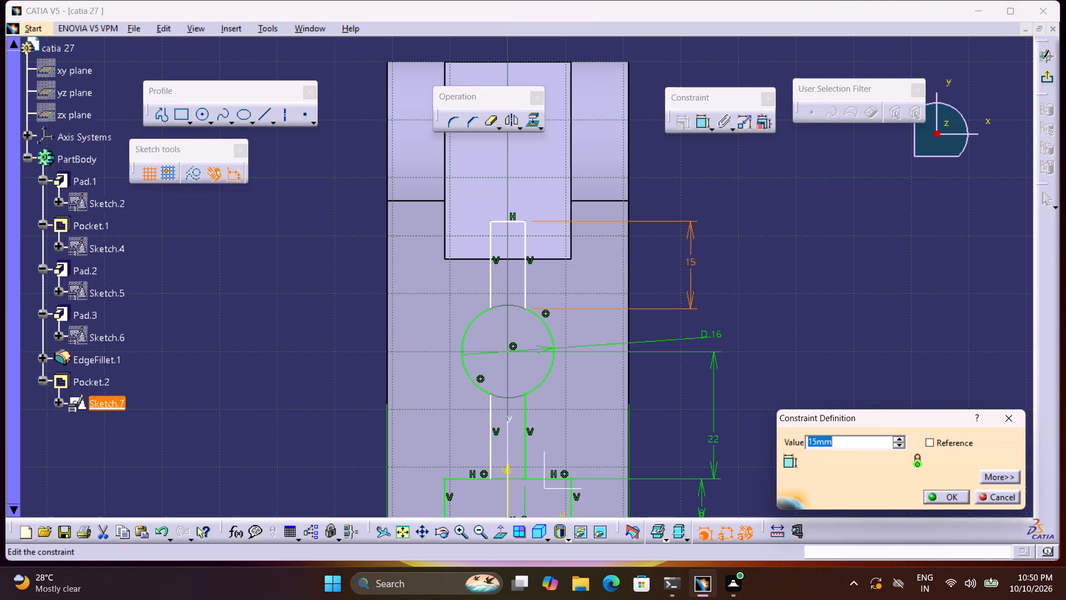
key(0)
key(Return)
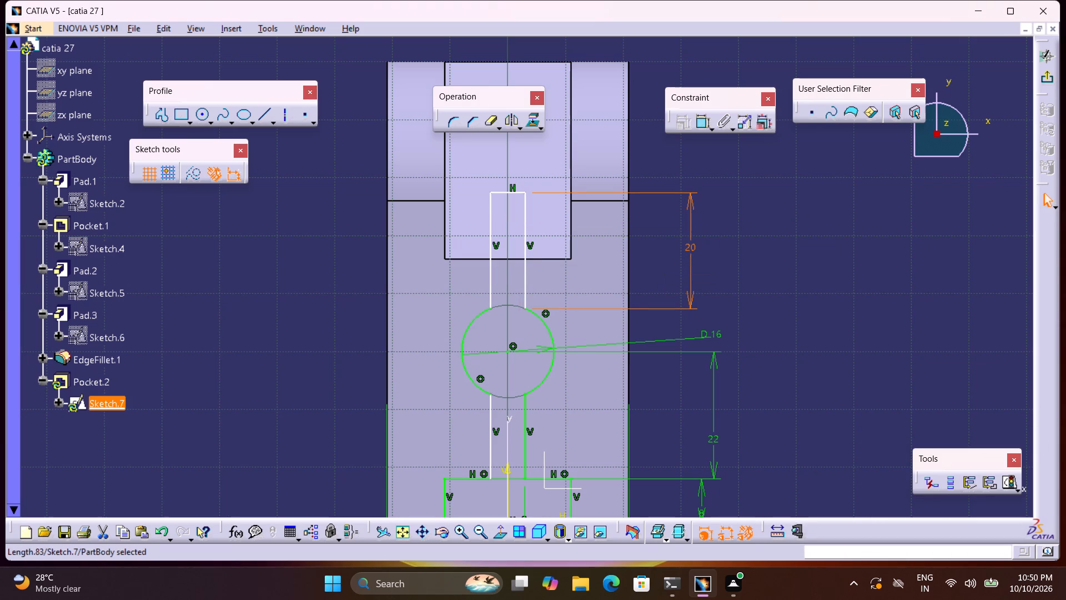
click(1046, 73)
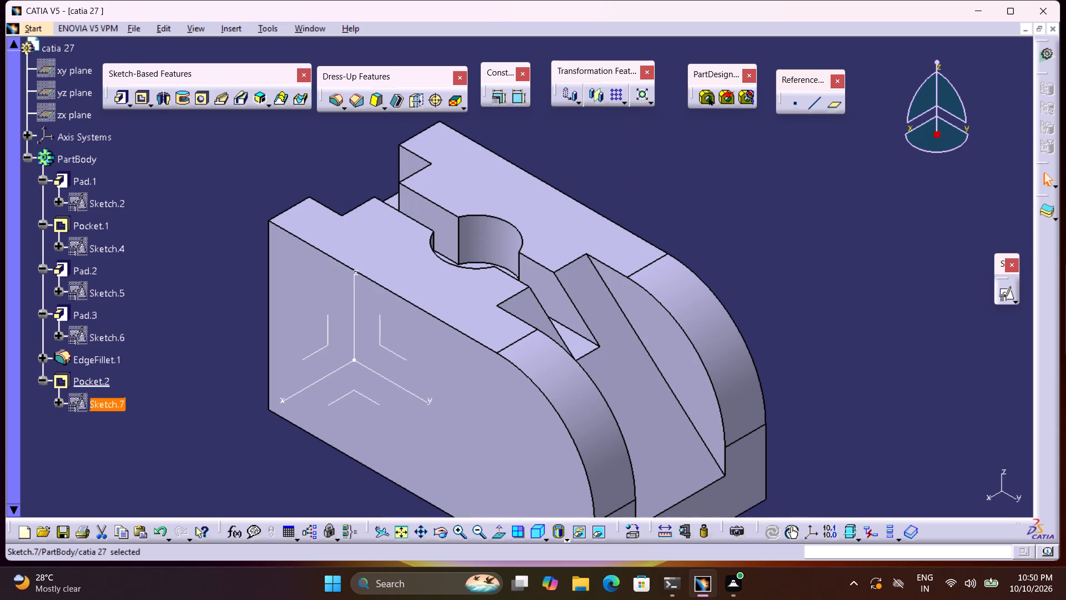
middle_drag(824, 269, 830, 275)
right_click(819, 245)
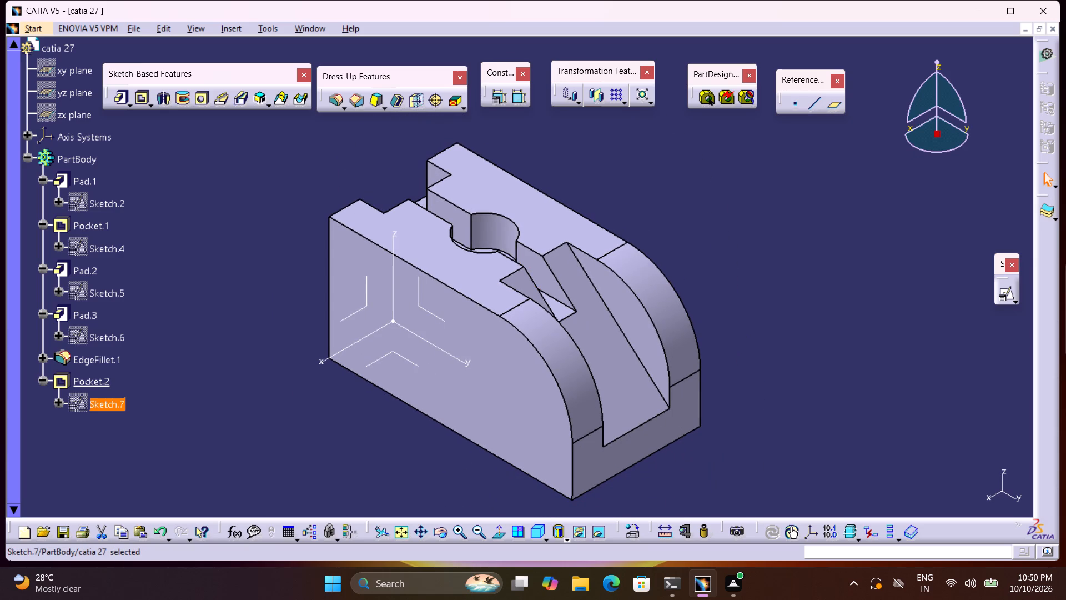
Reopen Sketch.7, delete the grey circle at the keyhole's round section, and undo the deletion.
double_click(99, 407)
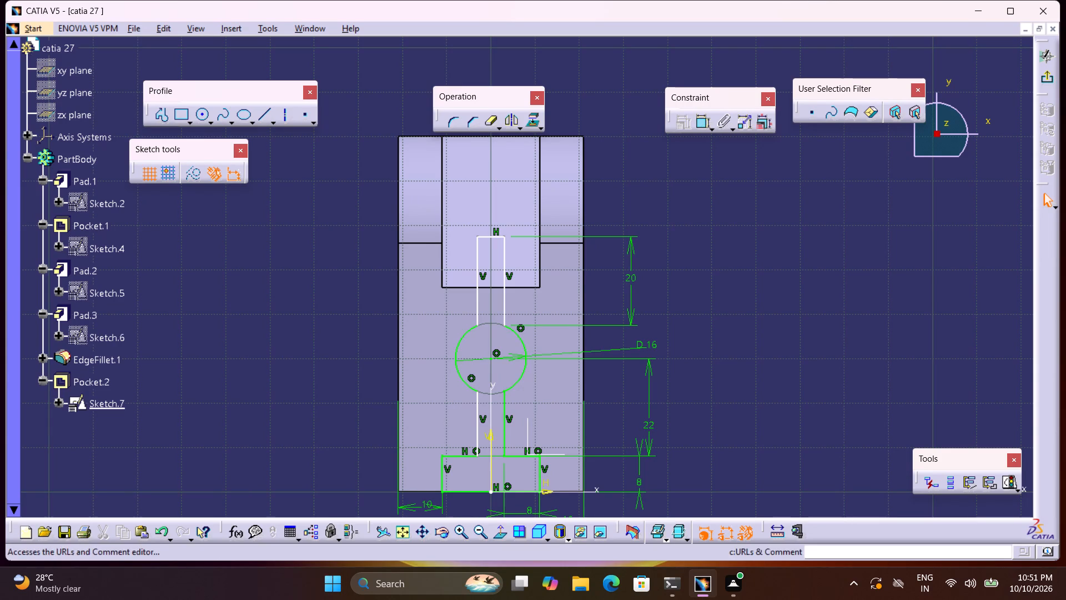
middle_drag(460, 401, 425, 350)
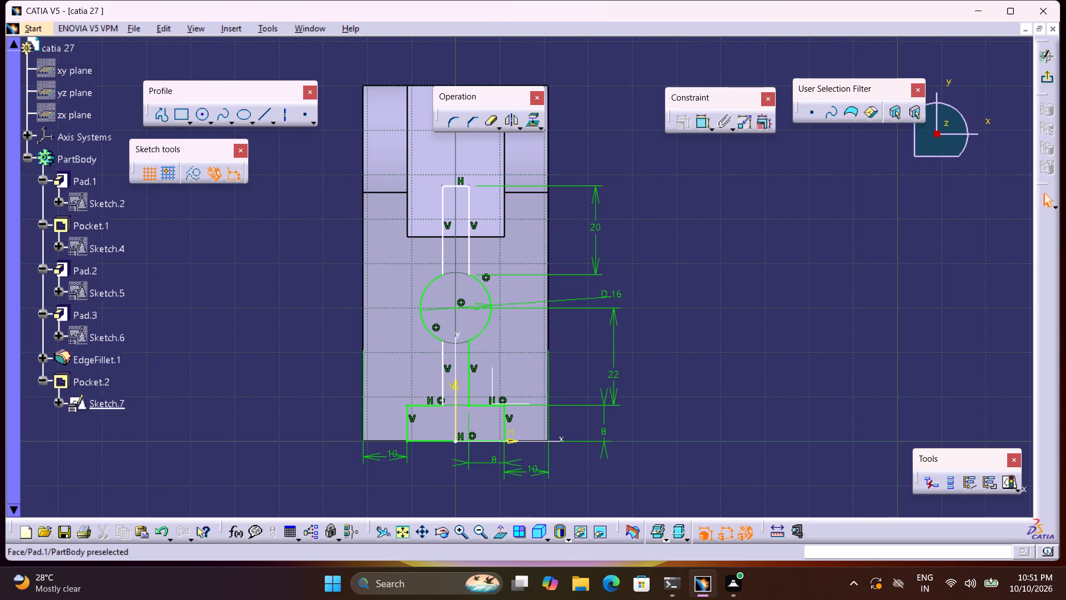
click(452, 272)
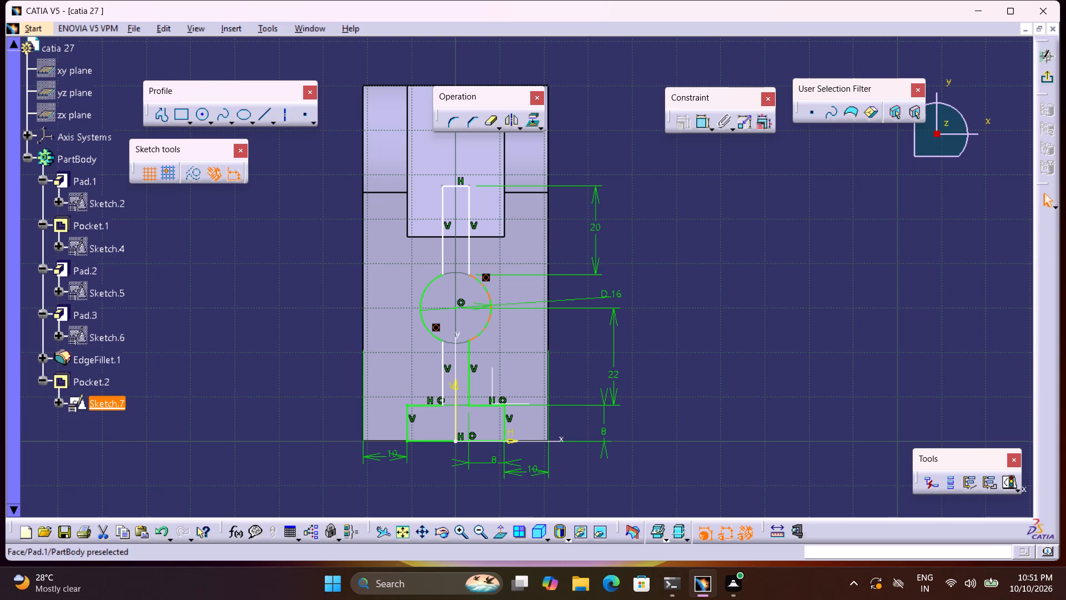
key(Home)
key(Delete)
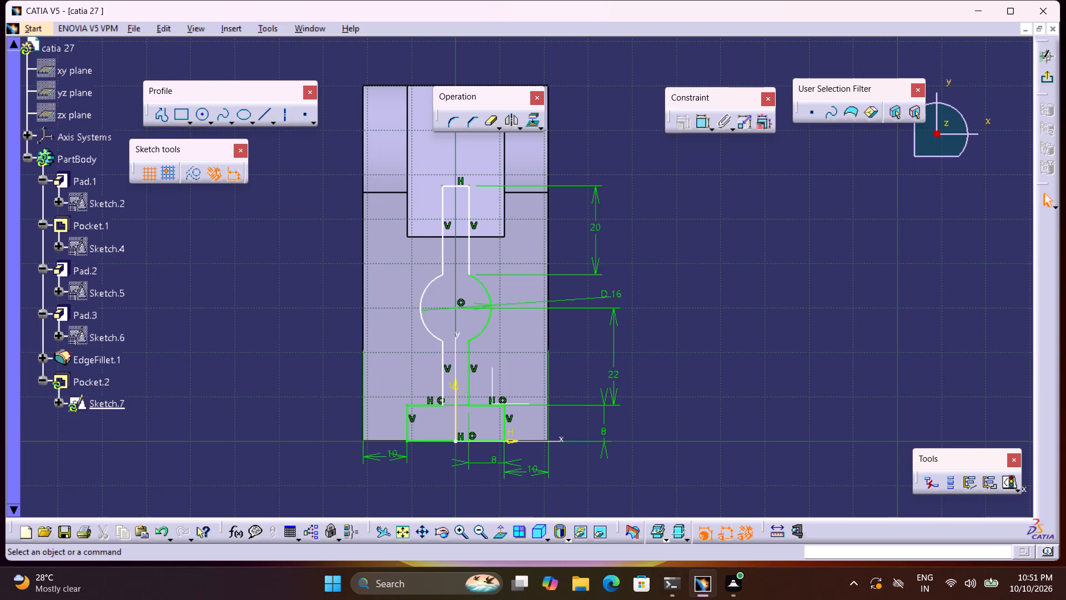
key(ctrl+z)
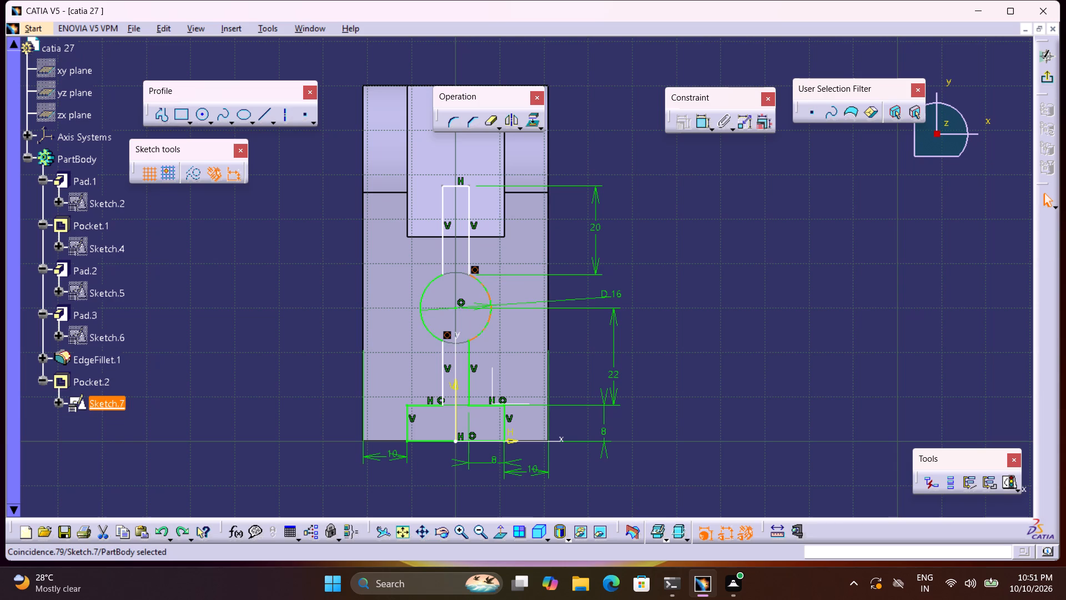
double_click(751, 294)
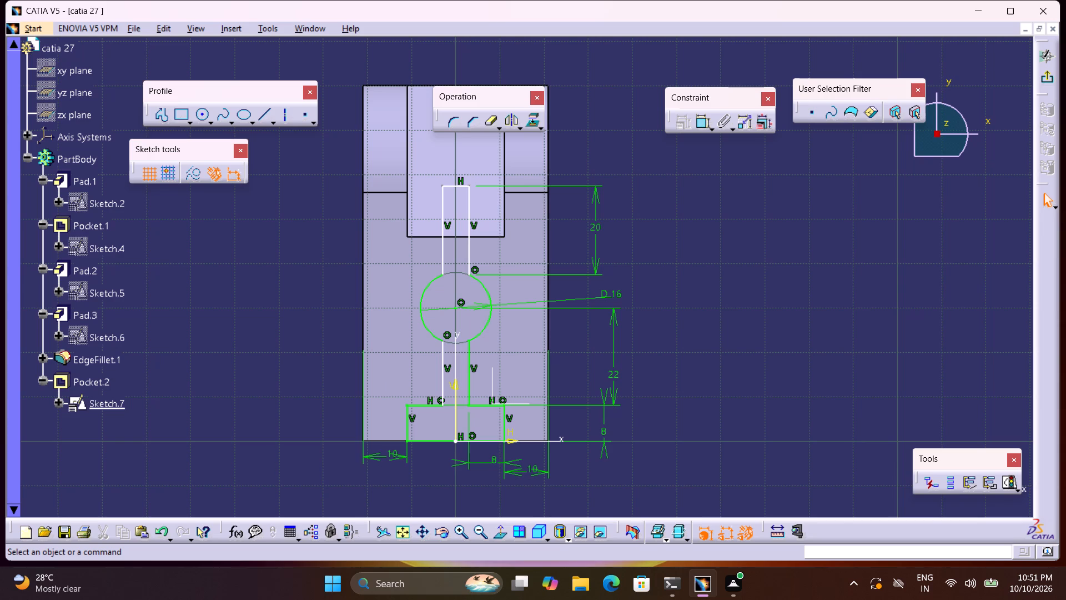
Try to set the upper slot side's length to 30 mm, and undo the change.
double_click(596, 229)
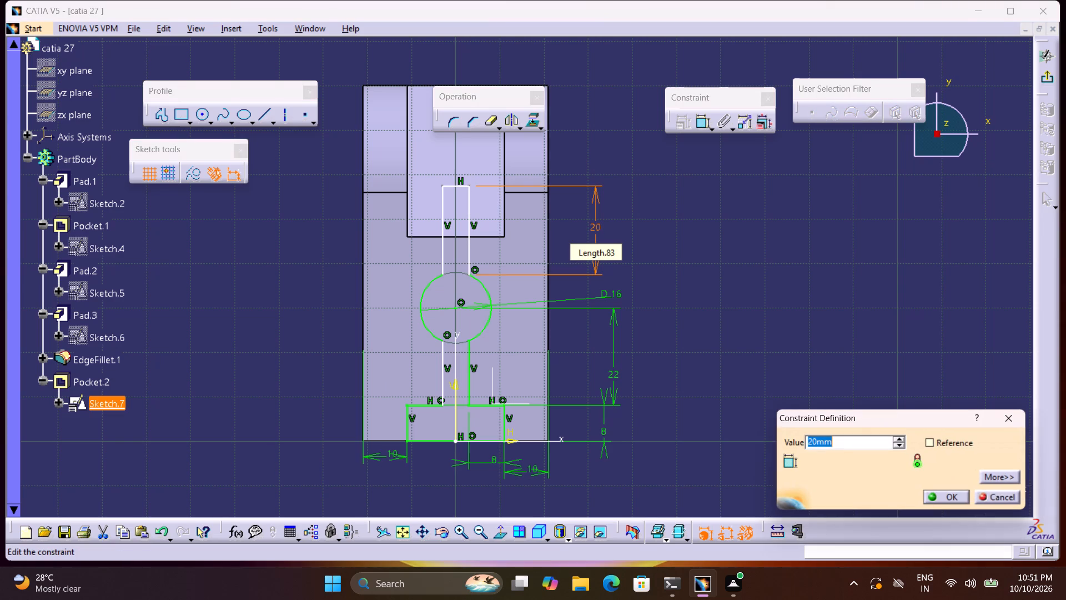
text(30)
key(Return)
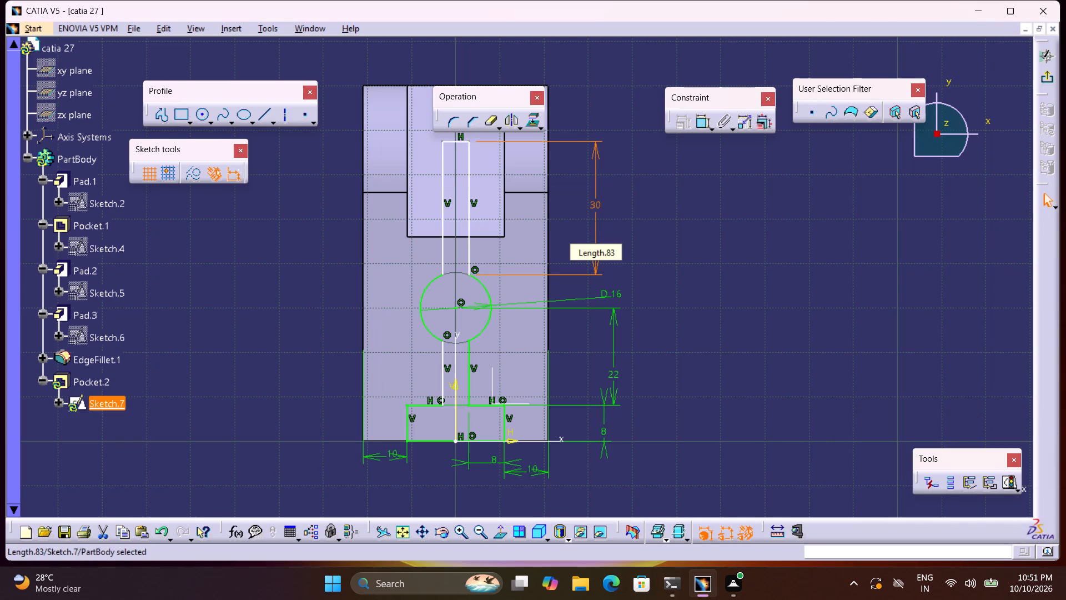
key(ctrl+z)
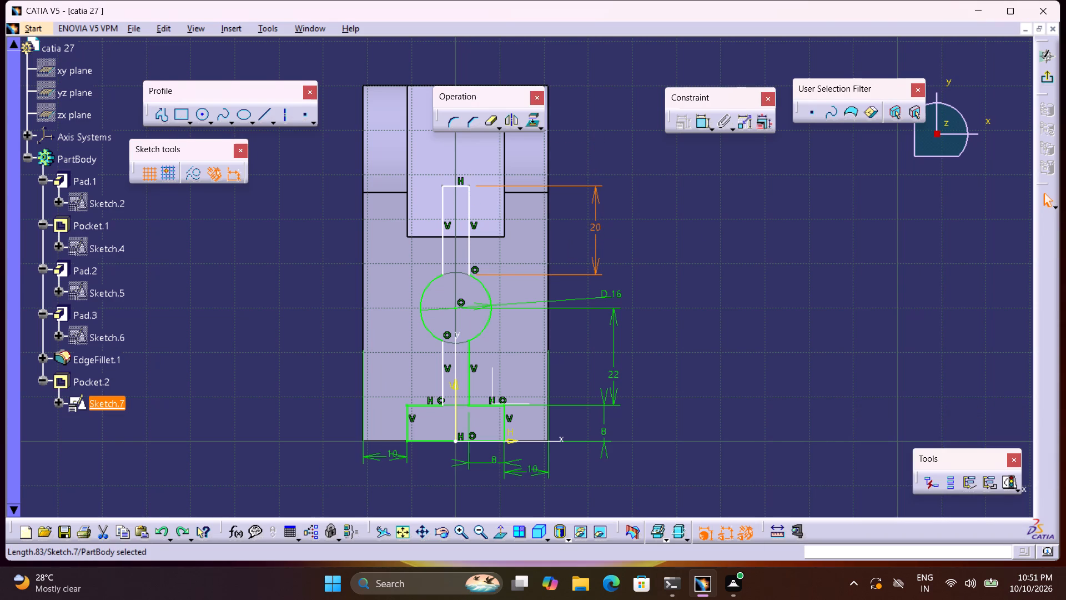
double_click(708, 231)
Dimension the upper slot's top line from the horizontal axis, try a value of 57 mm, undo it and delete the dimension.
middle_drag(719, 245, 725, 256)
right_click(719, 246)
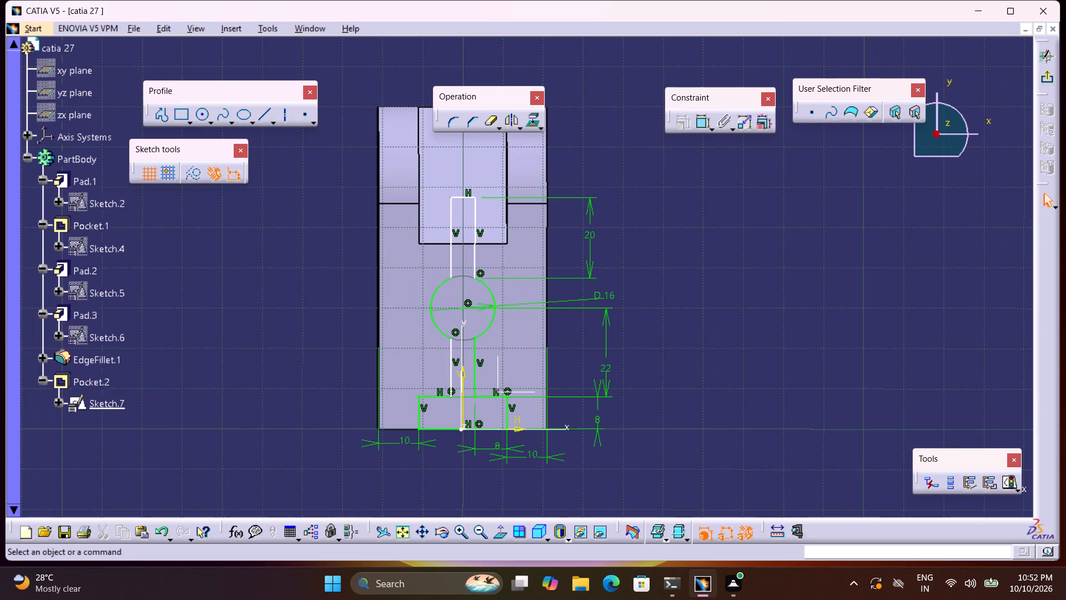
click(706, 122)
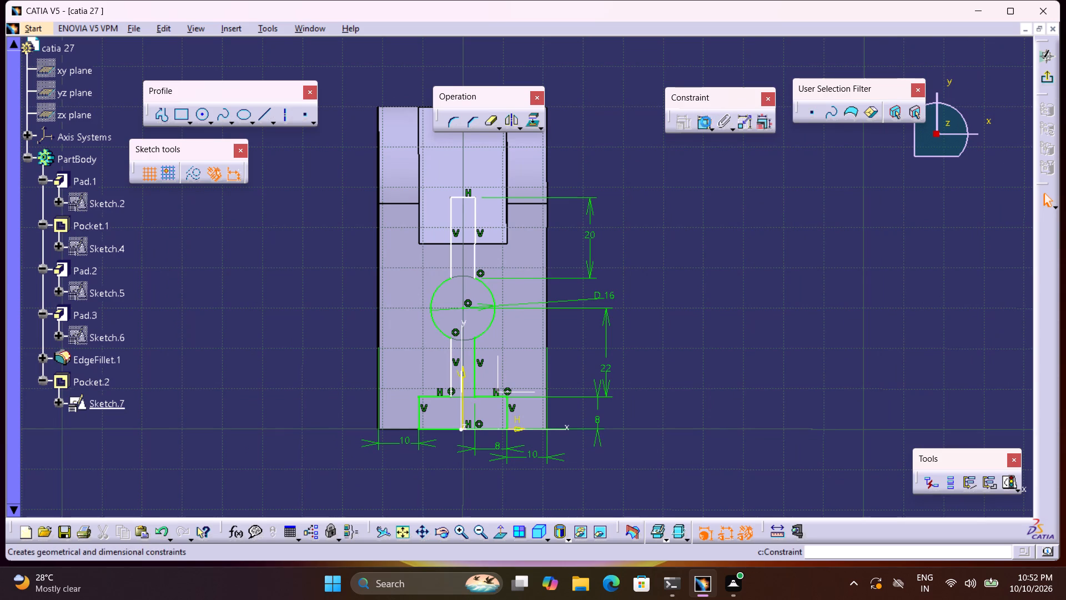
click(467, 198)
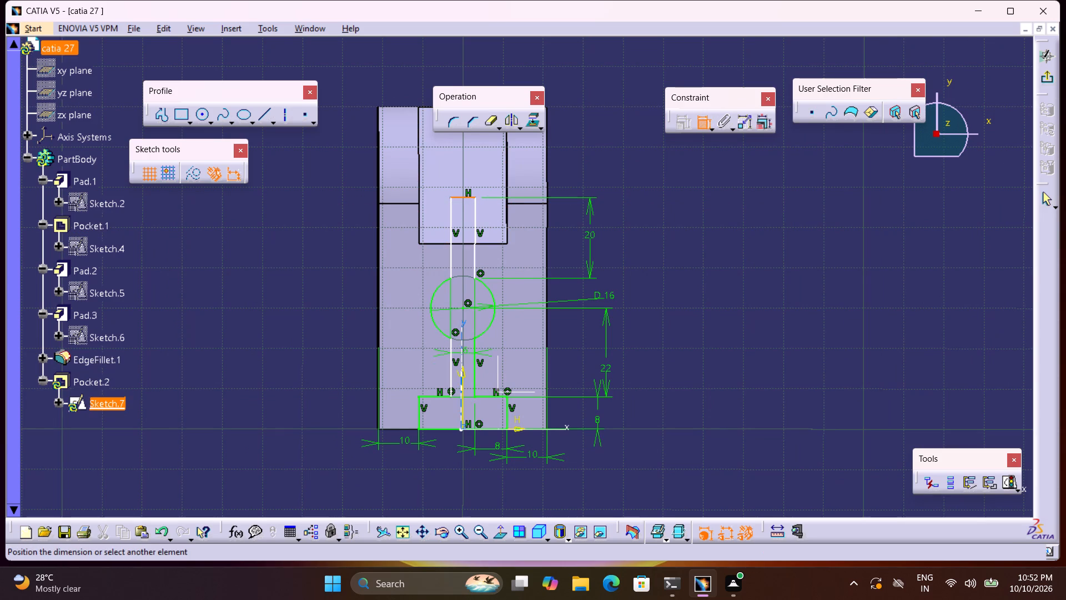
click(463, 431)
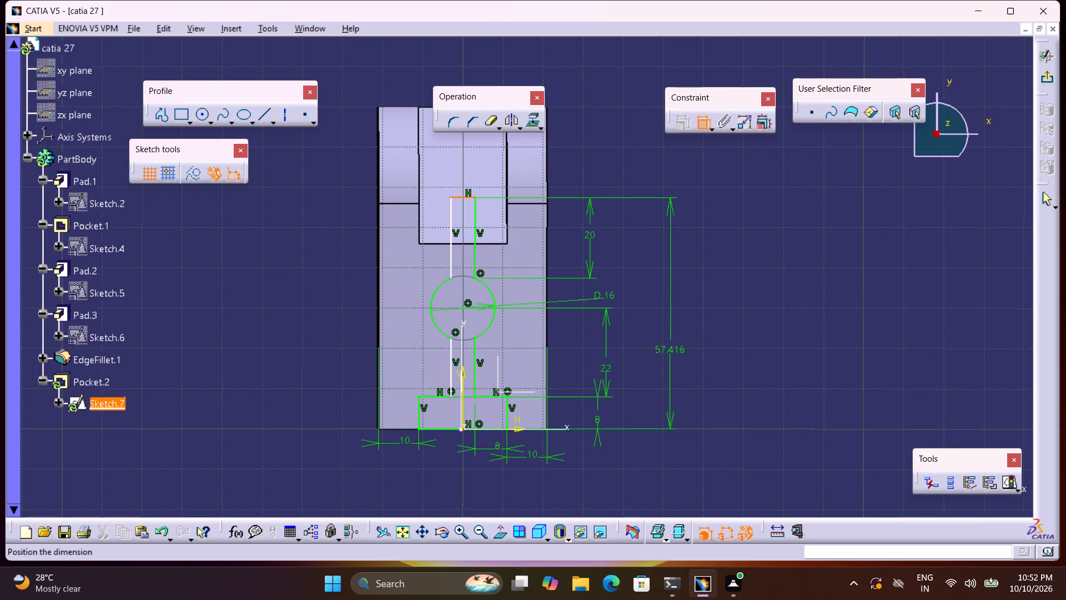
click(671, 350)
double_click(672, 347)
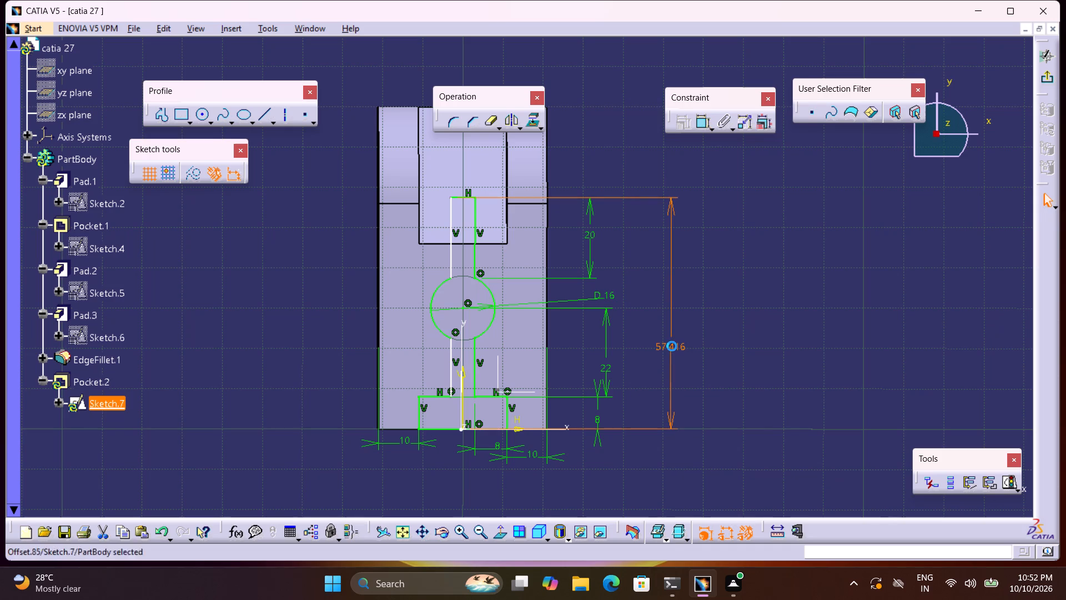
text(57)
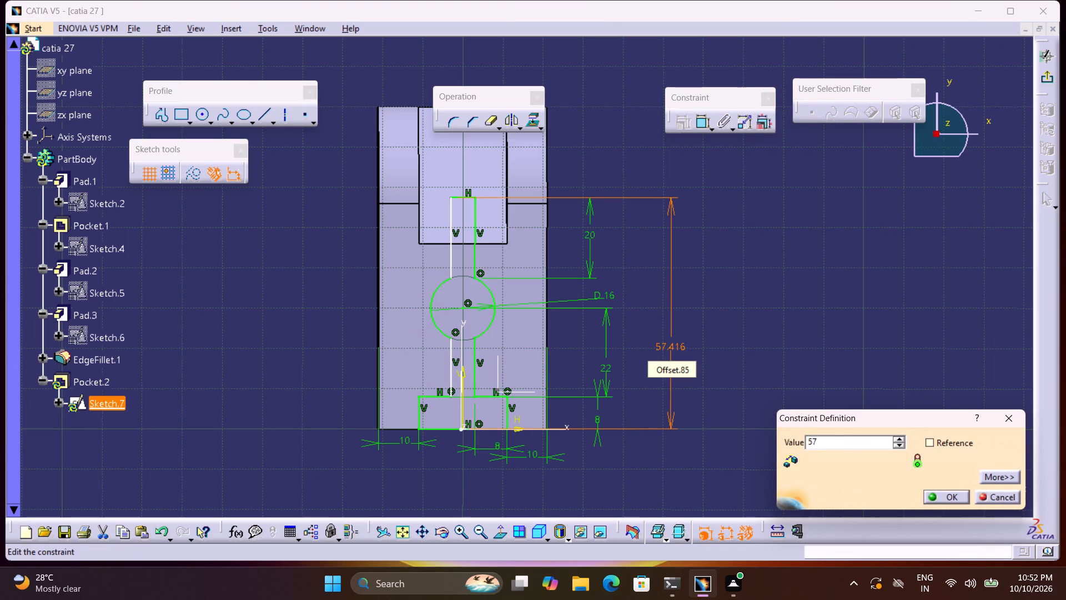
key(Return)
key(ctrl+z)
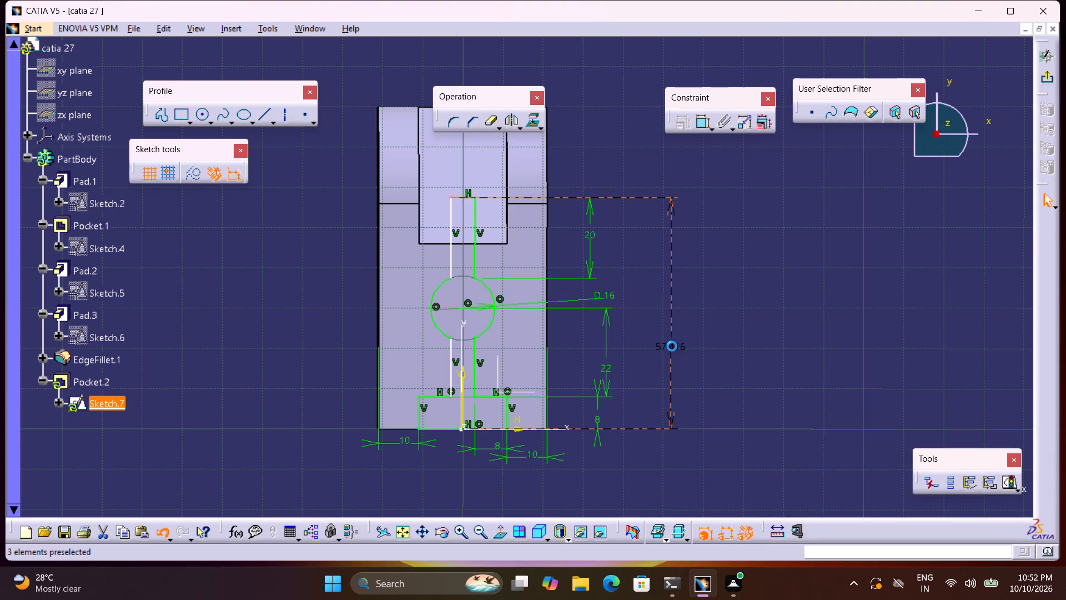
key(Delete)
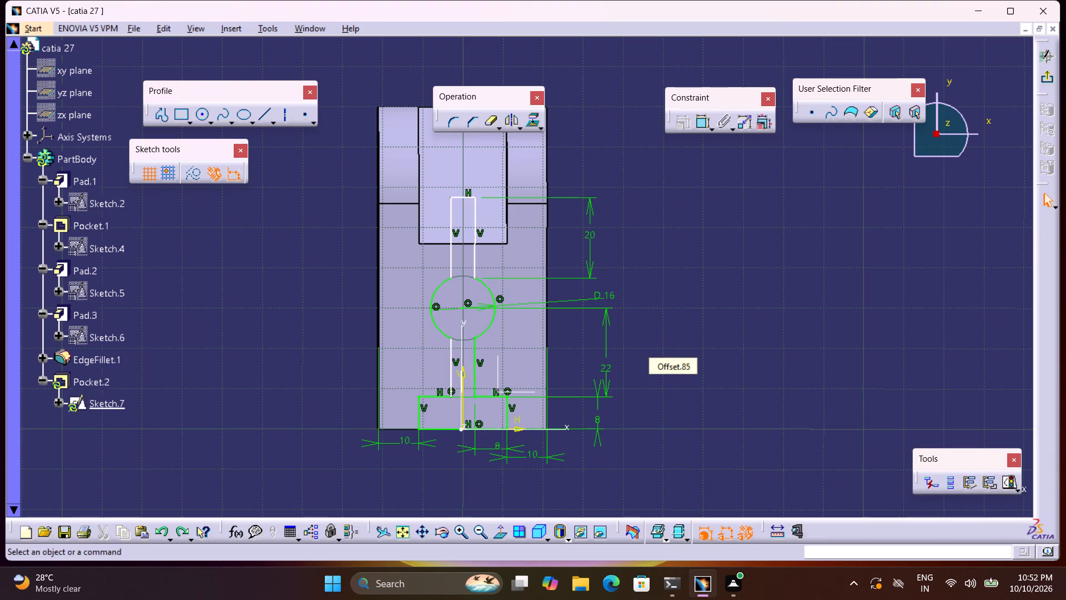
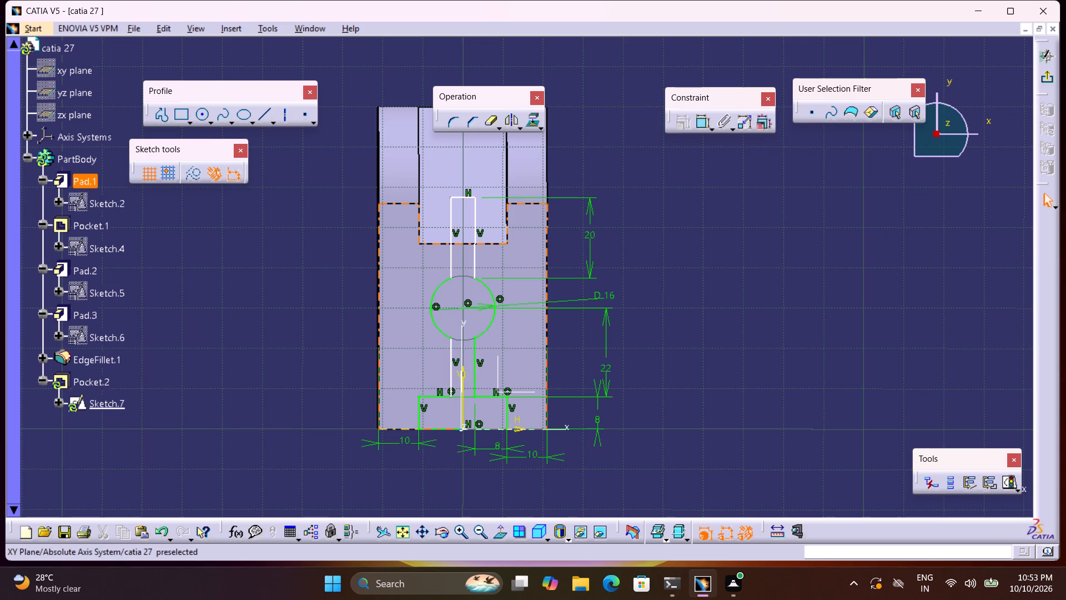
Exit Sketch.7 and return to the part.
middle_drag(710, 319, 703, 321)
right_click(703, 321)
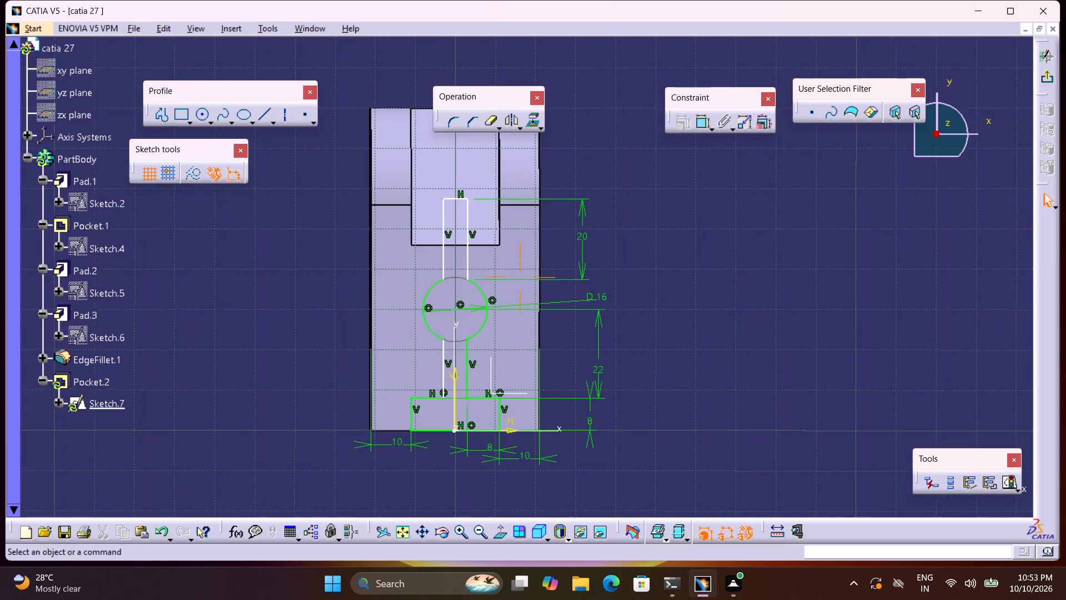
middle_drag(703, 321, 707, 336)
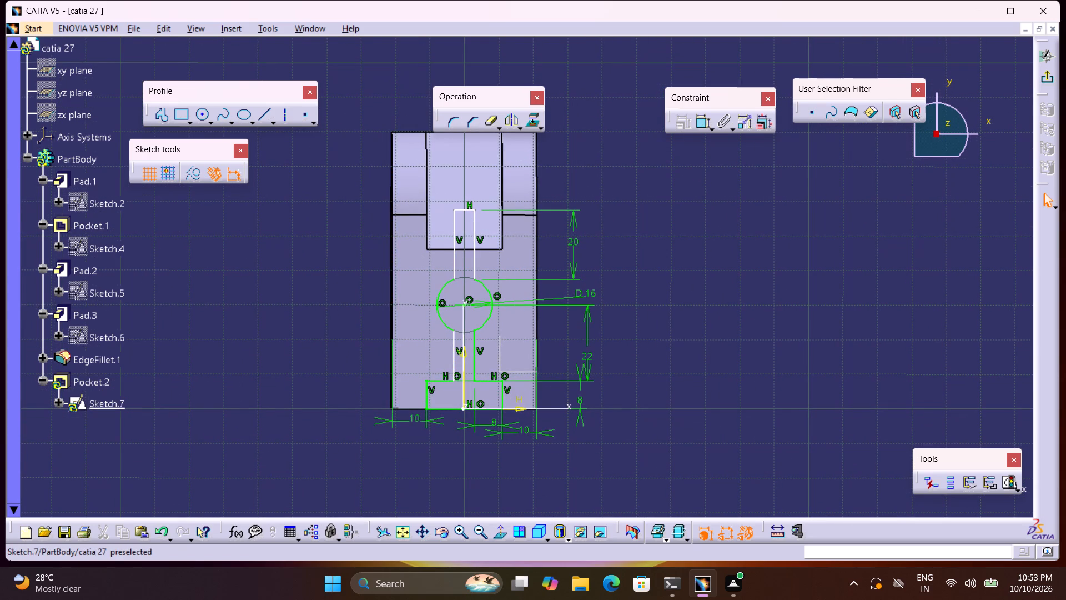
click(1039, 75)
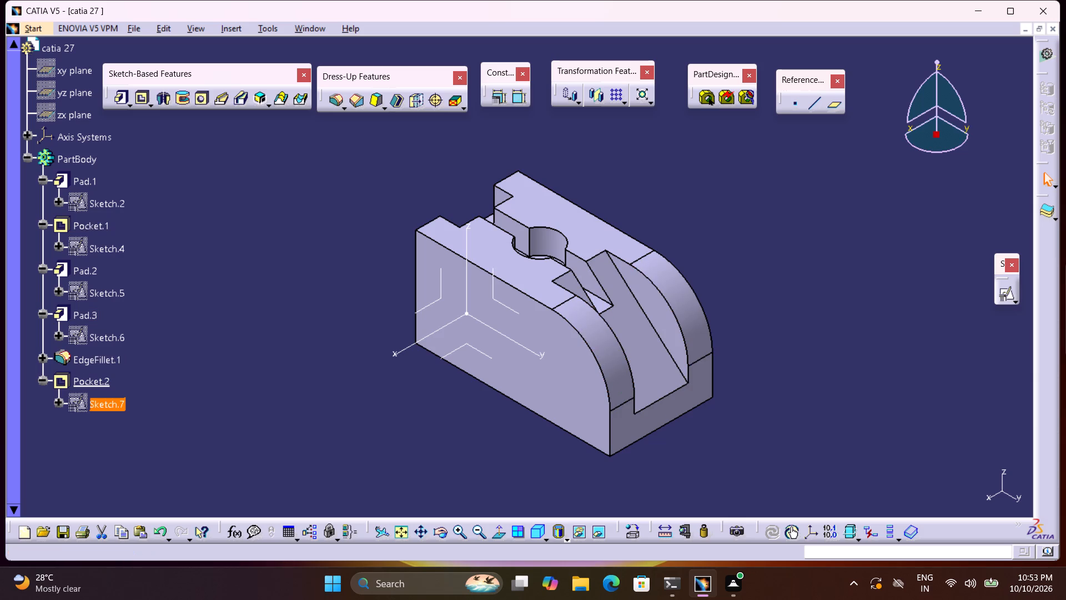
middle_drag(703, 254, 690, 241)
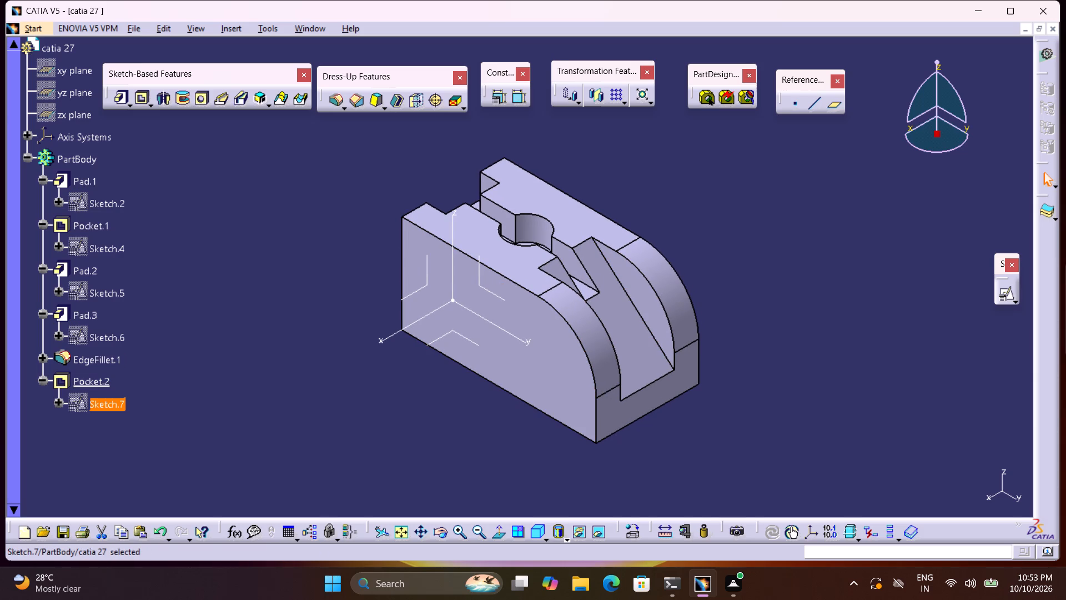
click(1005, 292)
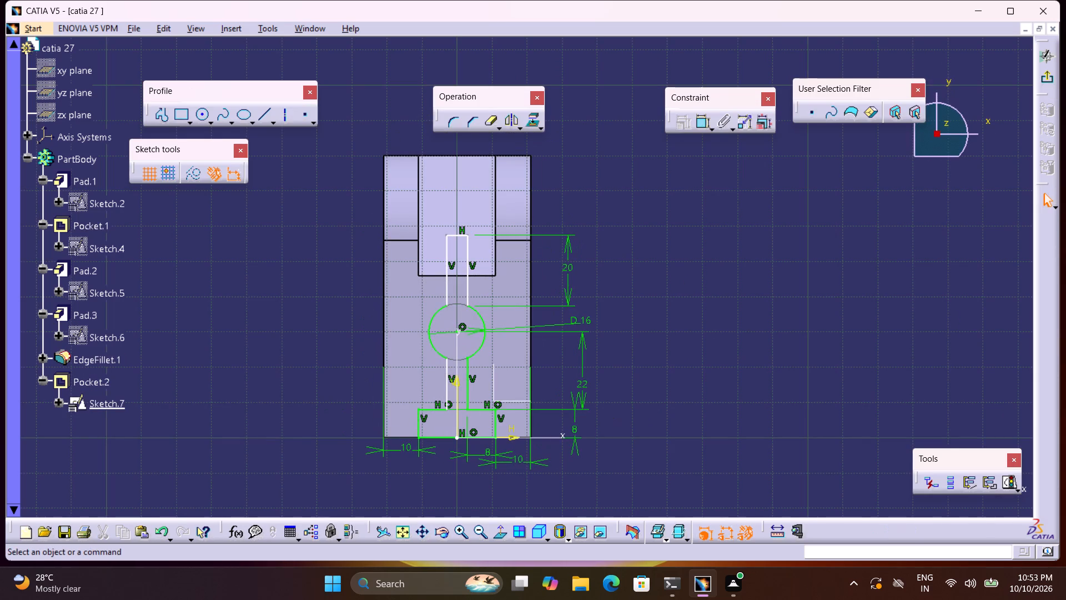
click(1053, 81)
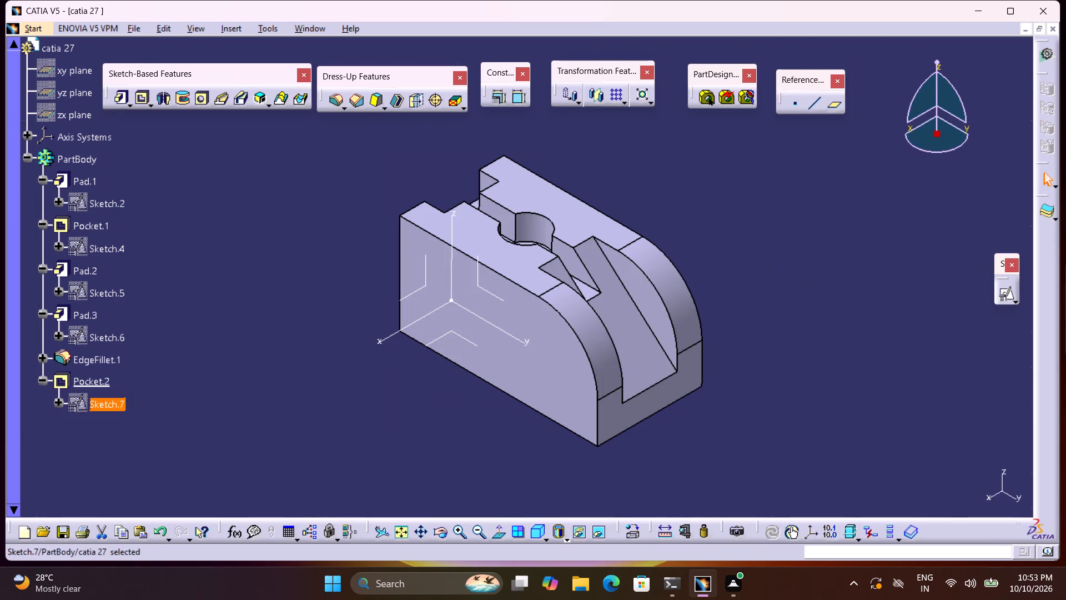
Start a positioned sketch on the part's flat side face and draw a circle about 22 mm in diameter centred on its bottom edge.
double_click(772, 264)
click(1006, 287)
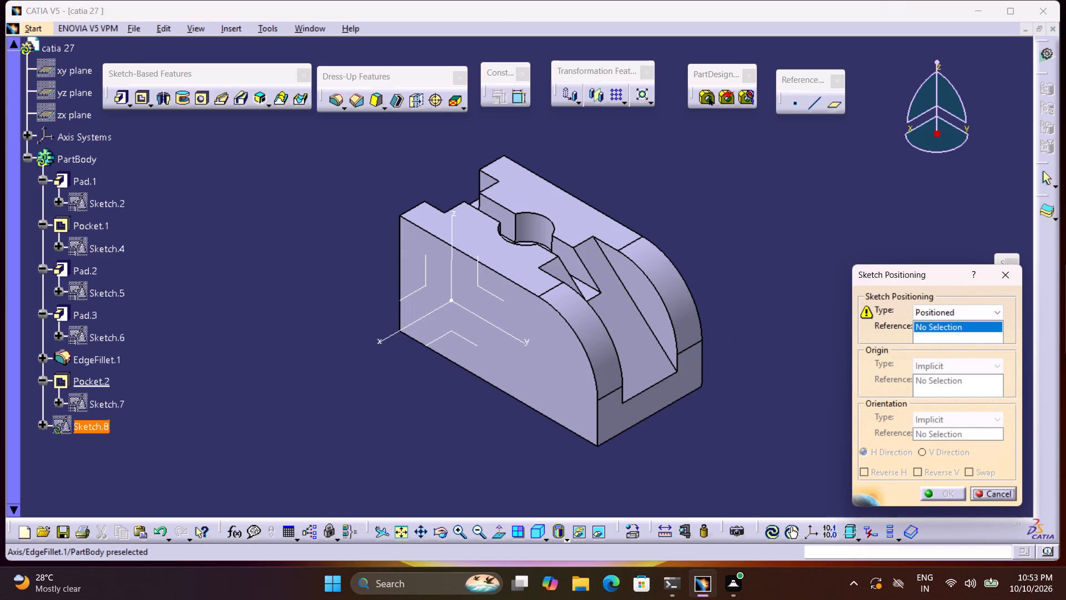
click(572, 392)
click(929, 492)
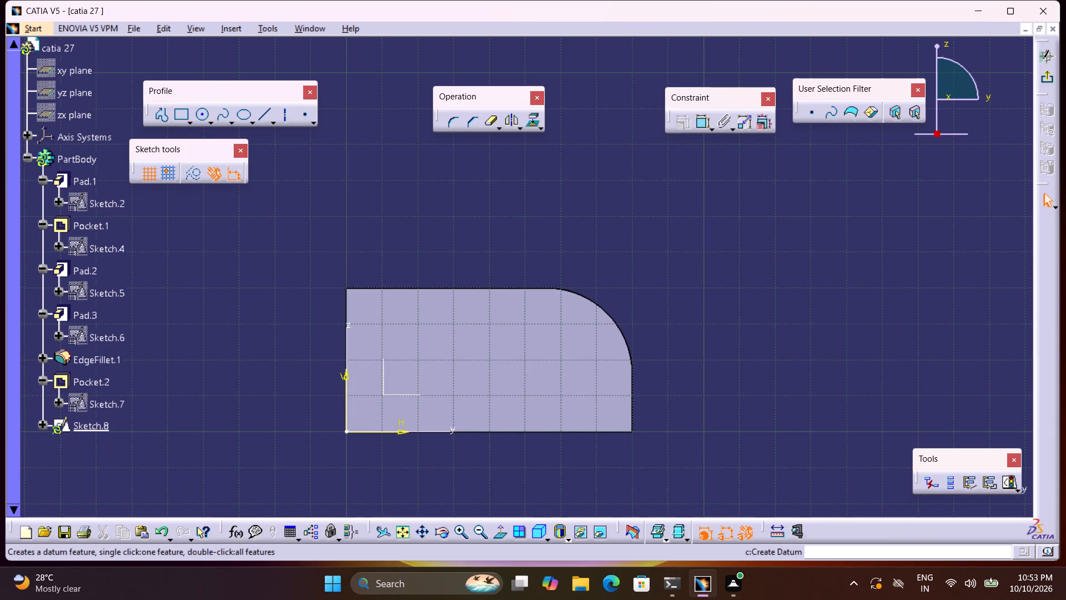
click(207, 116)
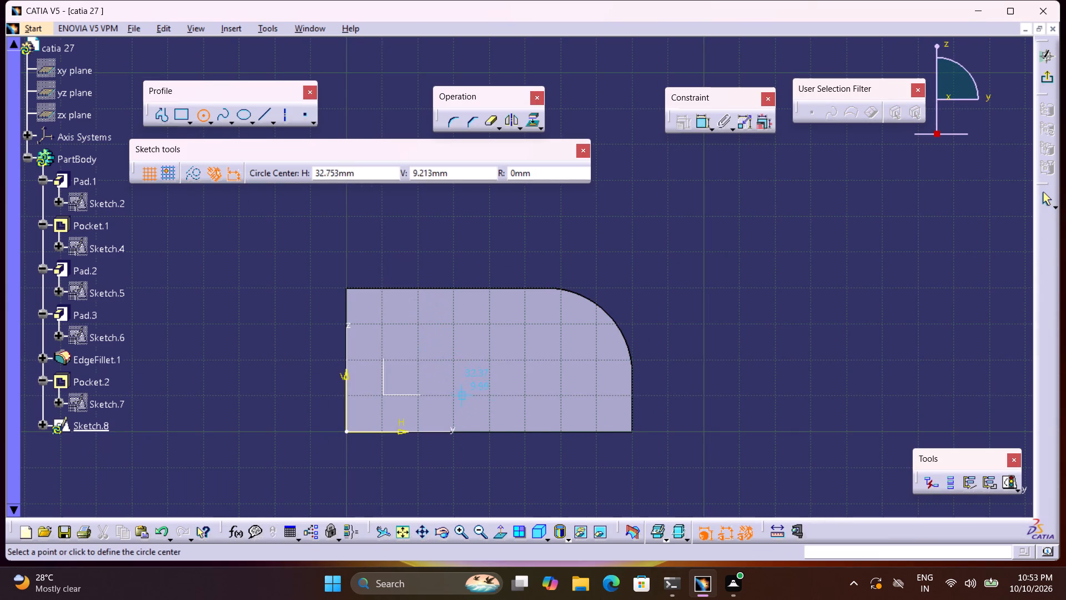
click(477, 429)
click(507, 457)
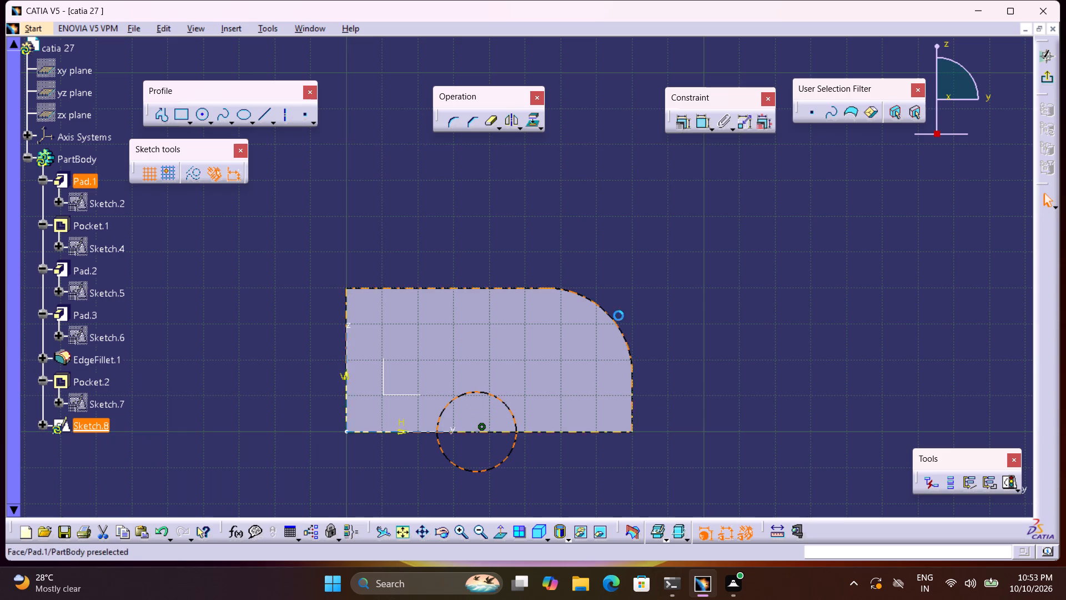
Dimension the circle as a radius and set it to 15 mm.
click(696, 125)
click(701, 286)
double_click(702, 278)
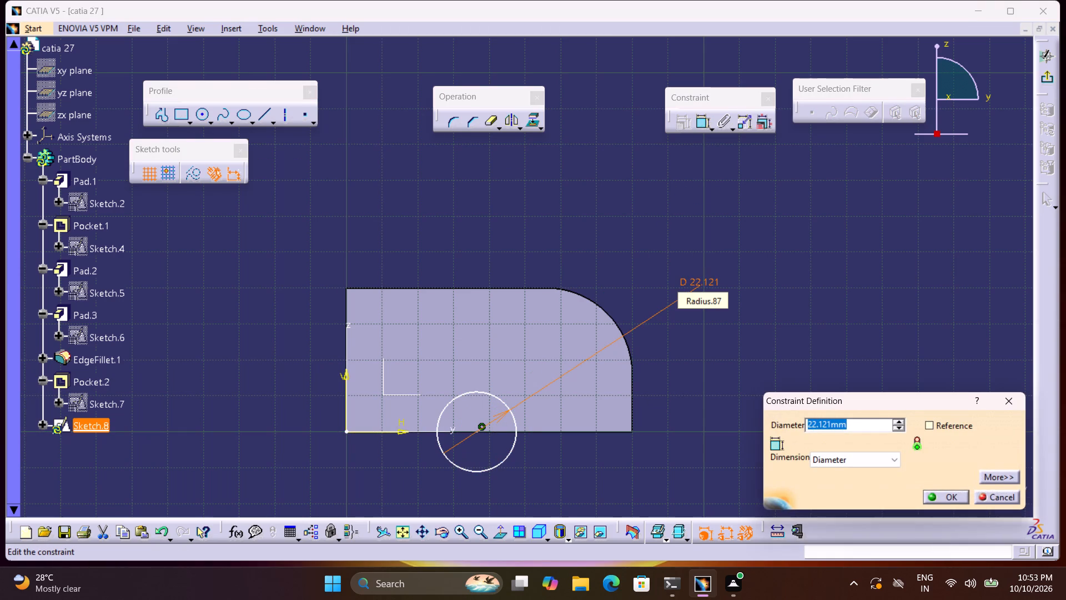
click(829, 458)
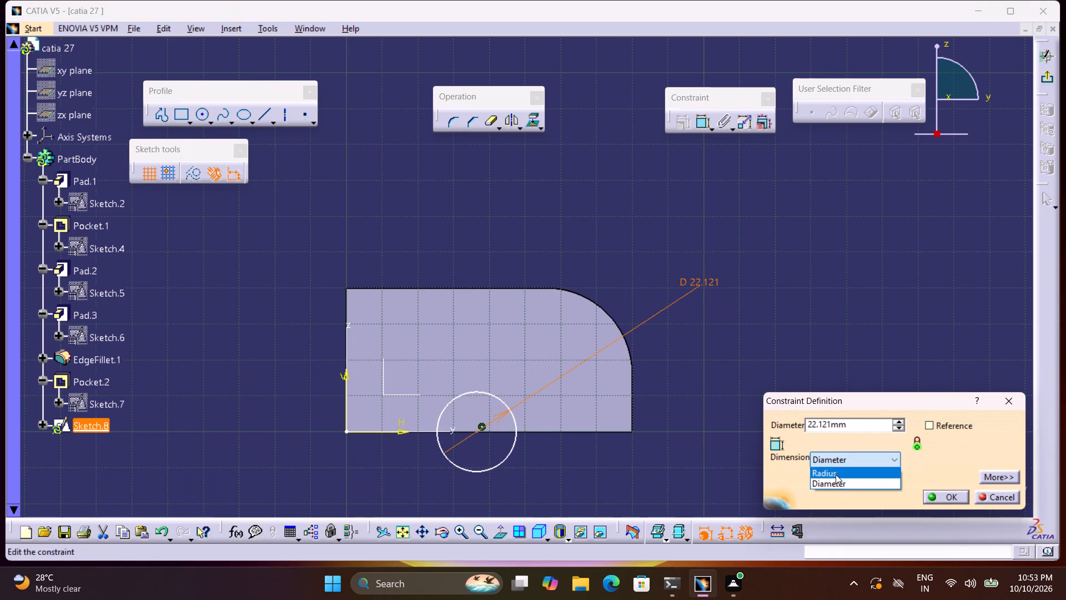
click(836, 474)
key(1)
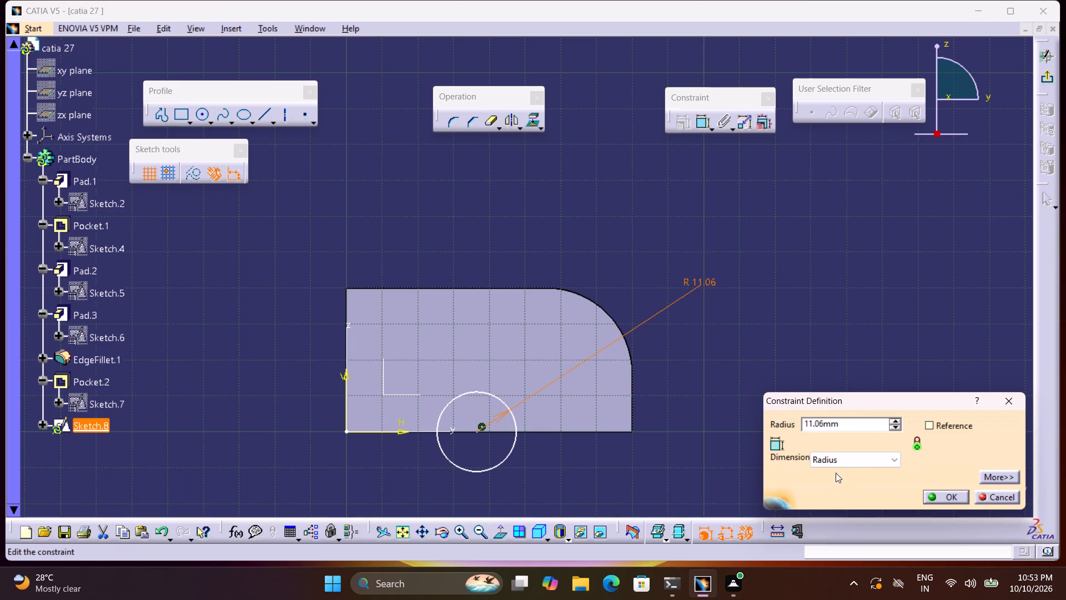
drag(847, 421, 759, 421)
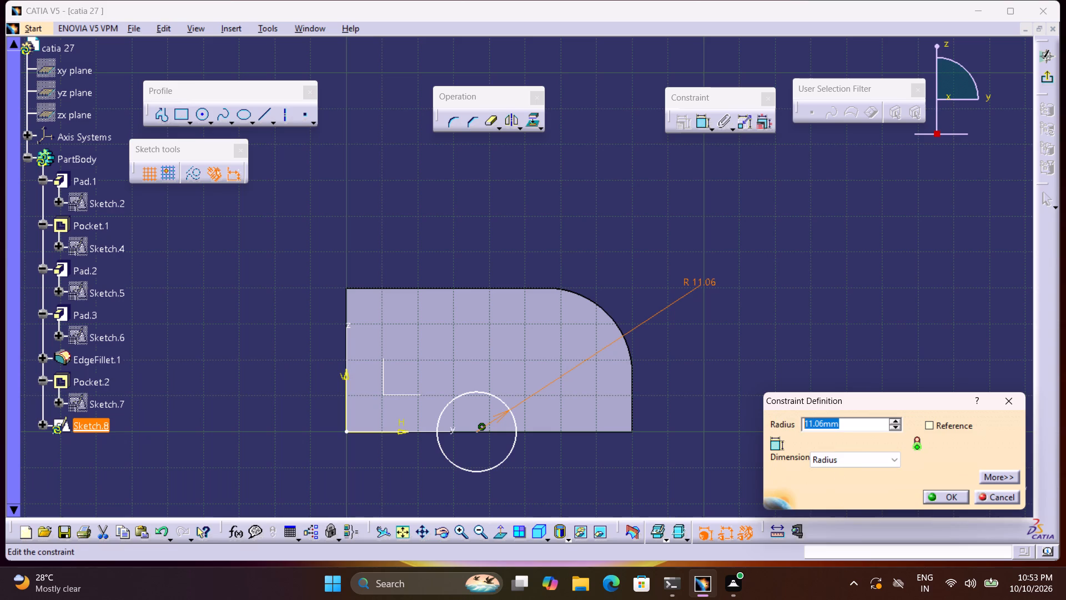
key(1)
key(5)
key(Return)
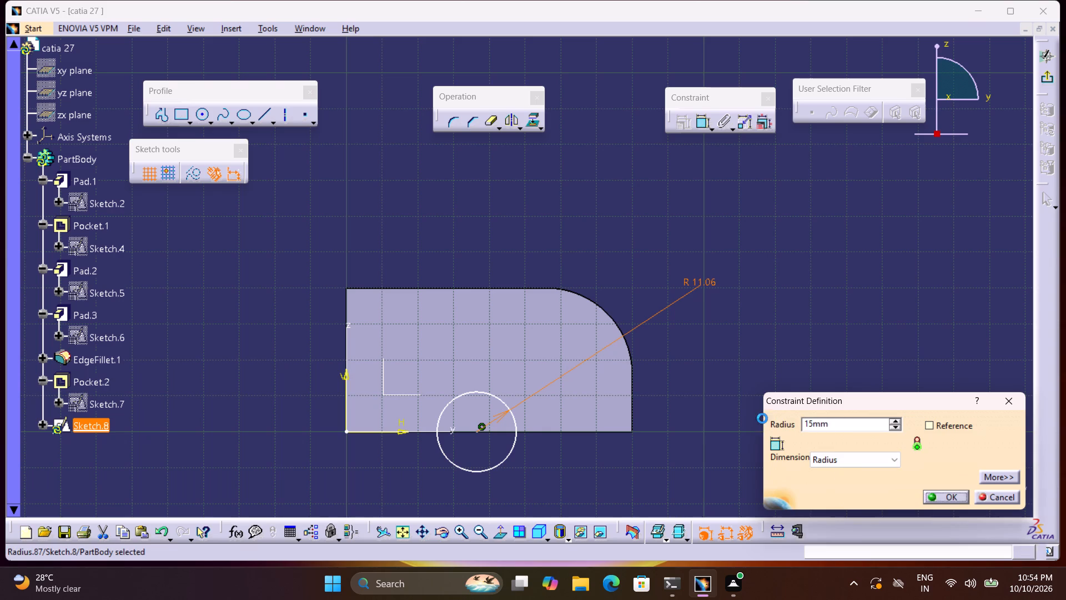
Dimension the circle's centre horizontally from the sketch origin, set the distance to 30 mm, and exit the sketch.
click(700, 129)
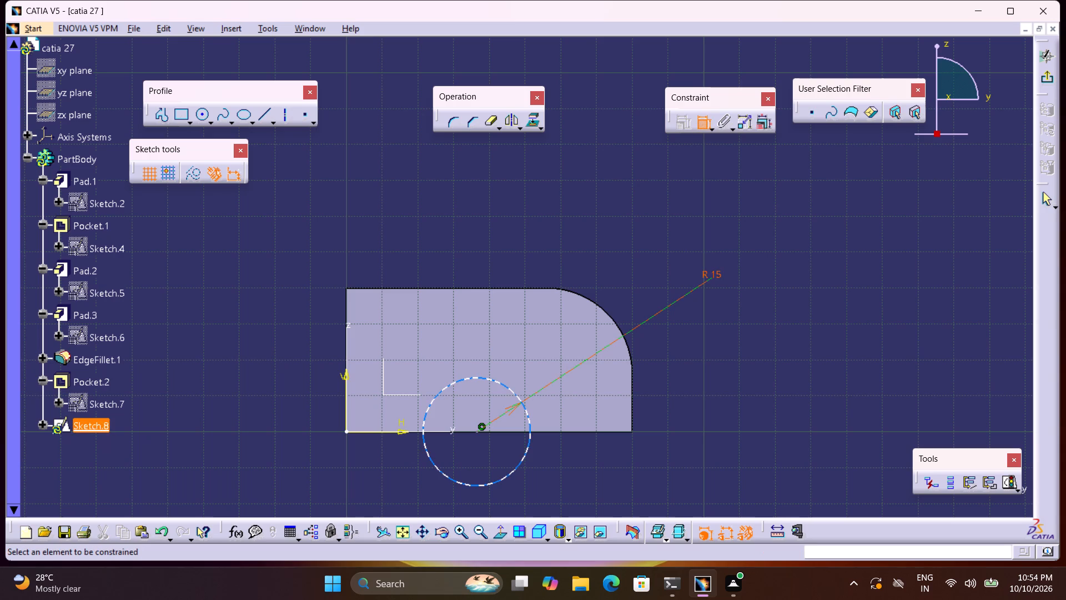
click(479, 432)
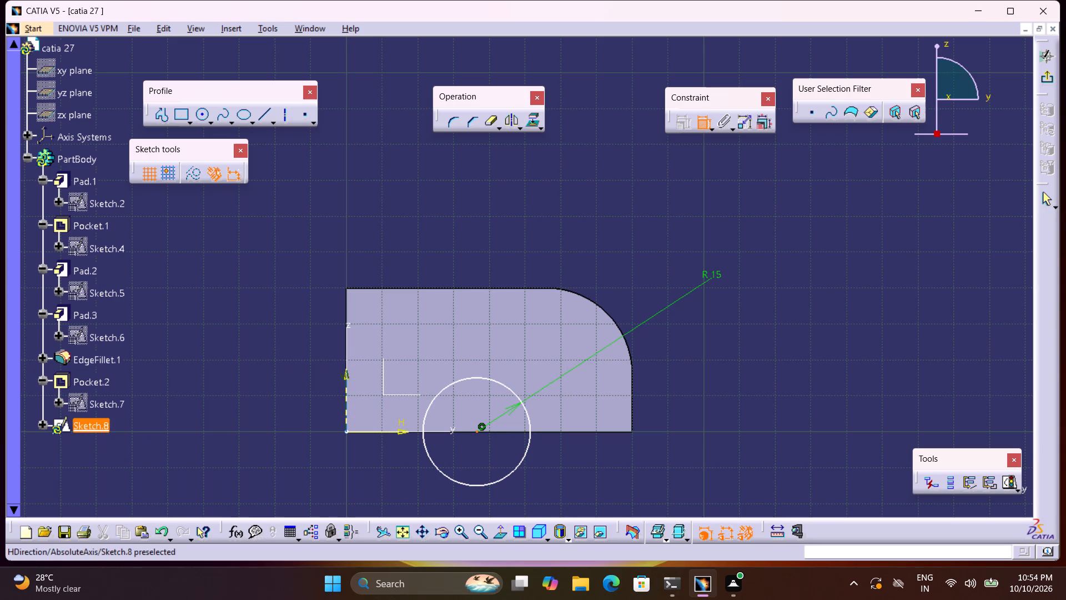
click(344, 425)
click(378, 466)
double_click(380, 462)
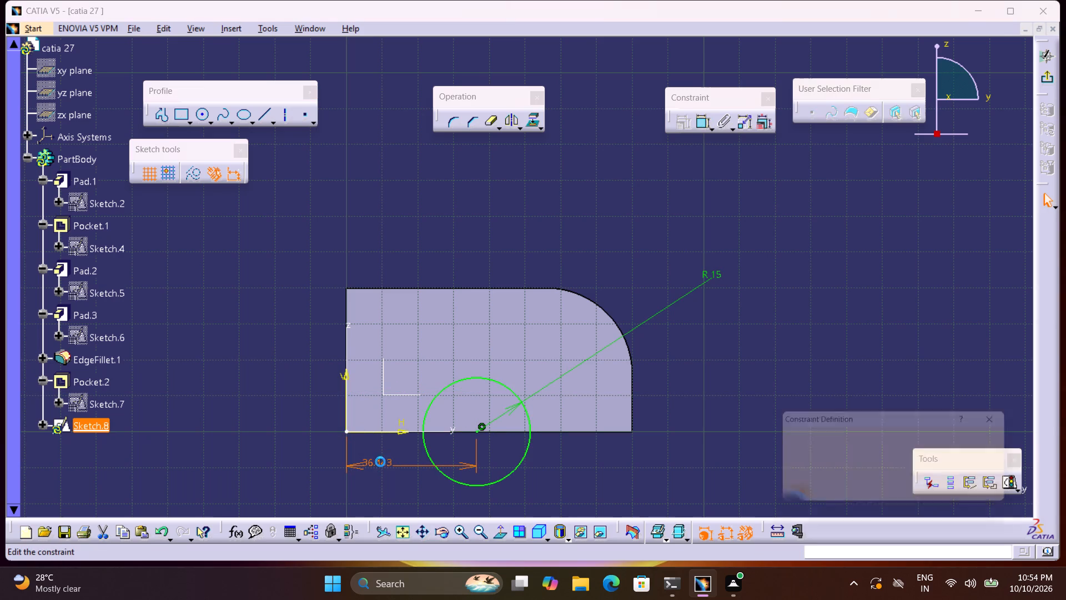
key(3)
key(0)
key(Return)
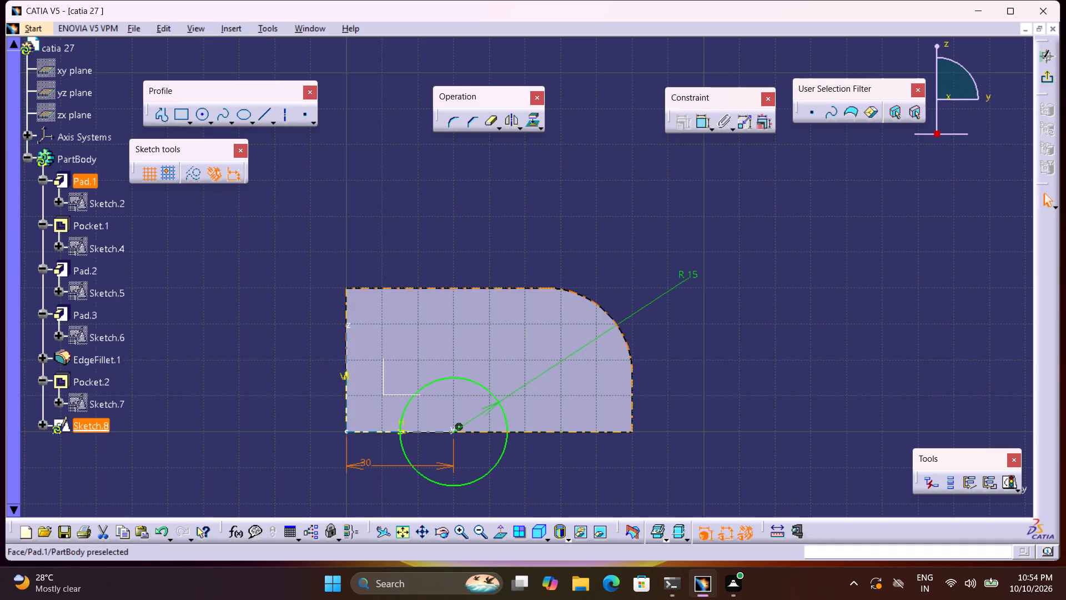
click(1048, 80)
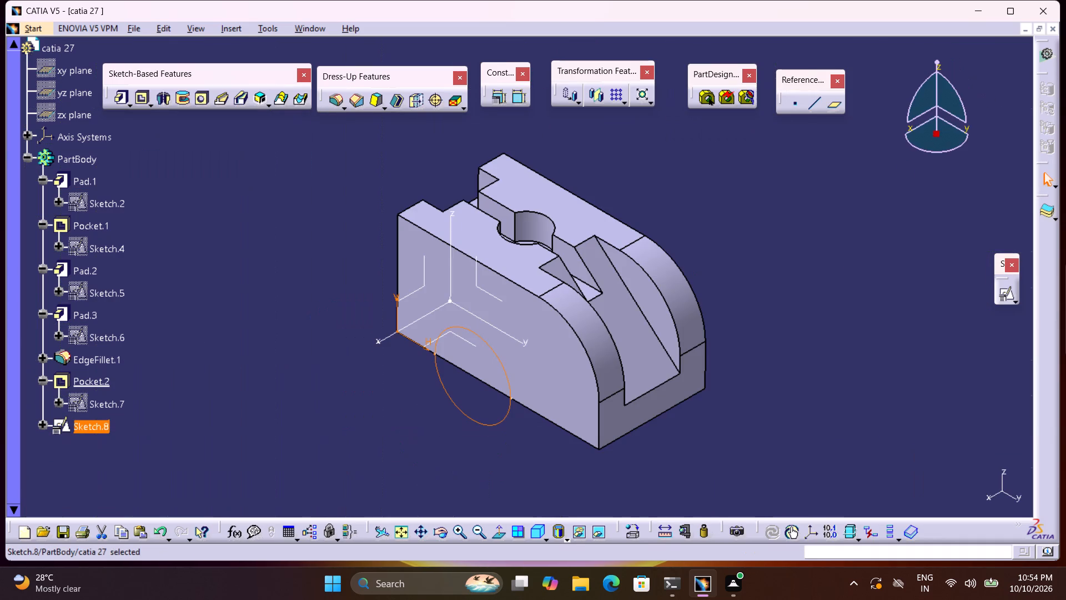
Cut a pocket from the side-face circle sketch with the limit type Up to next.
click(144, 99)
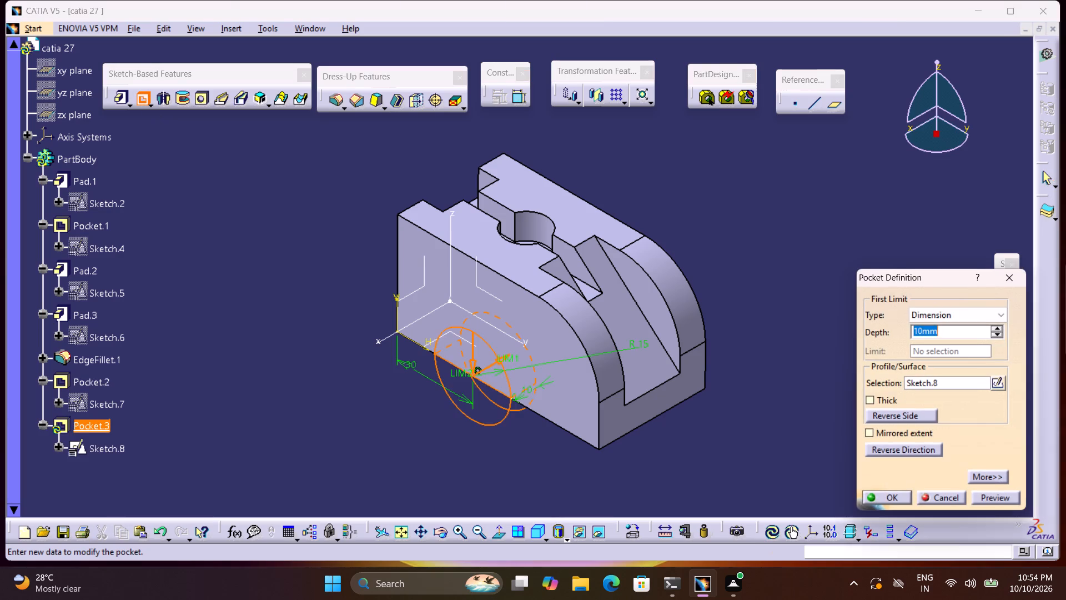
click(924, 311)
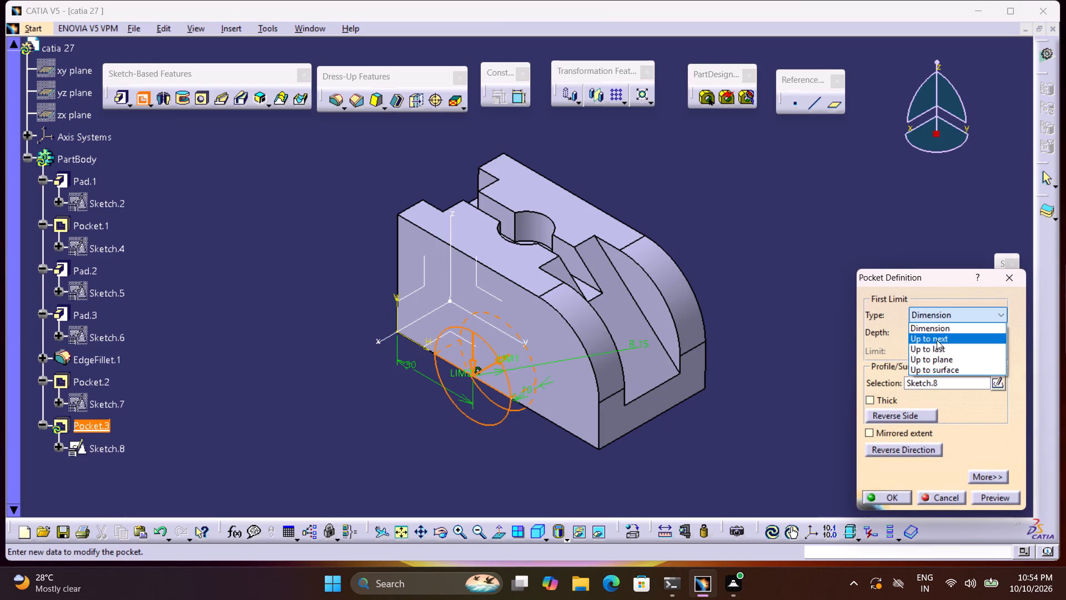
click(937, 339)
click(896, 494)
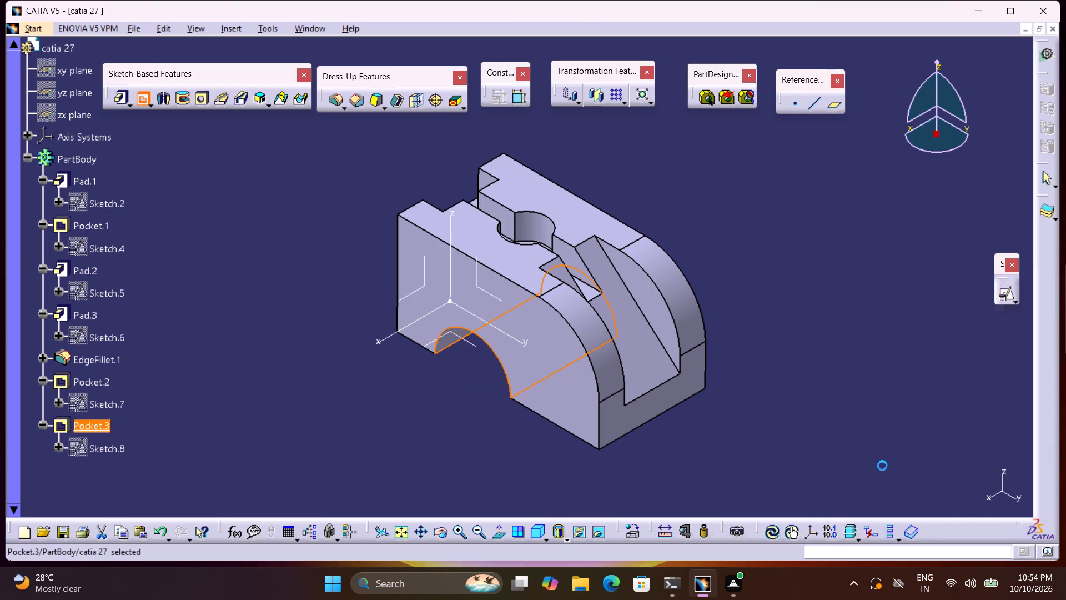
click(863, 389)
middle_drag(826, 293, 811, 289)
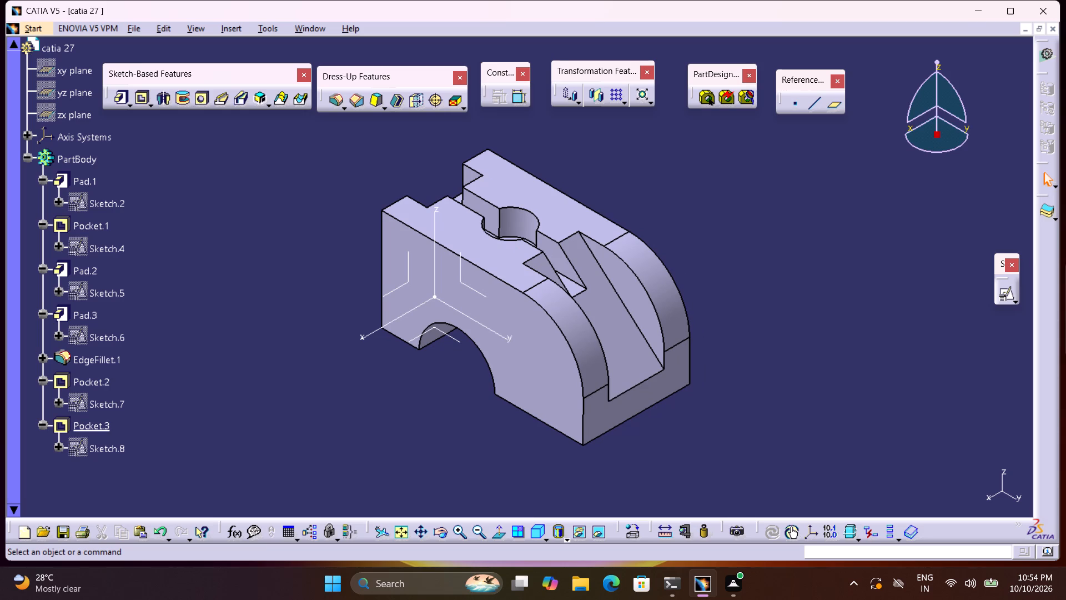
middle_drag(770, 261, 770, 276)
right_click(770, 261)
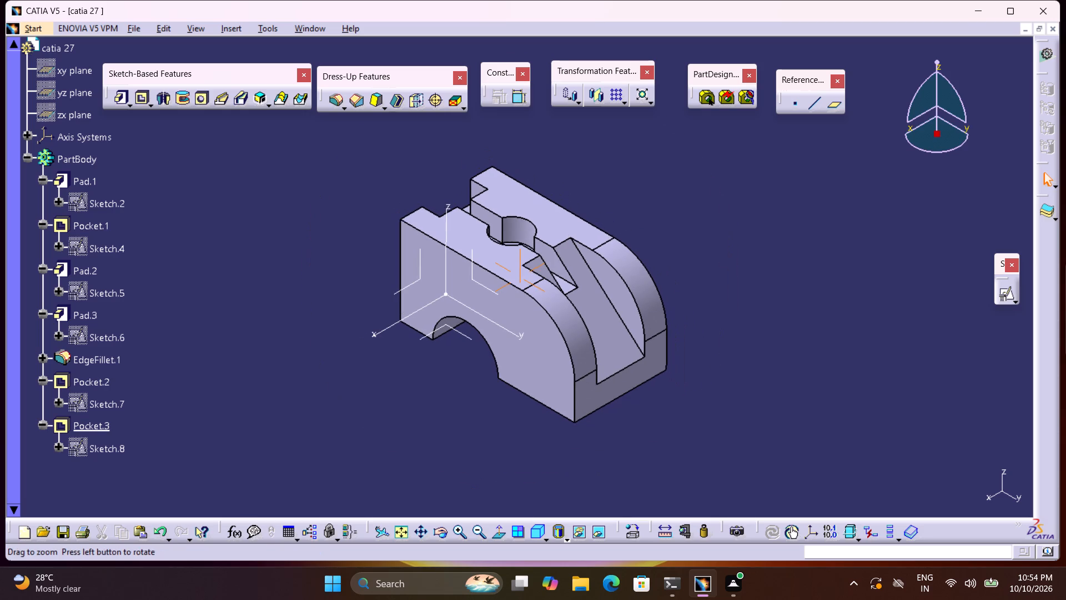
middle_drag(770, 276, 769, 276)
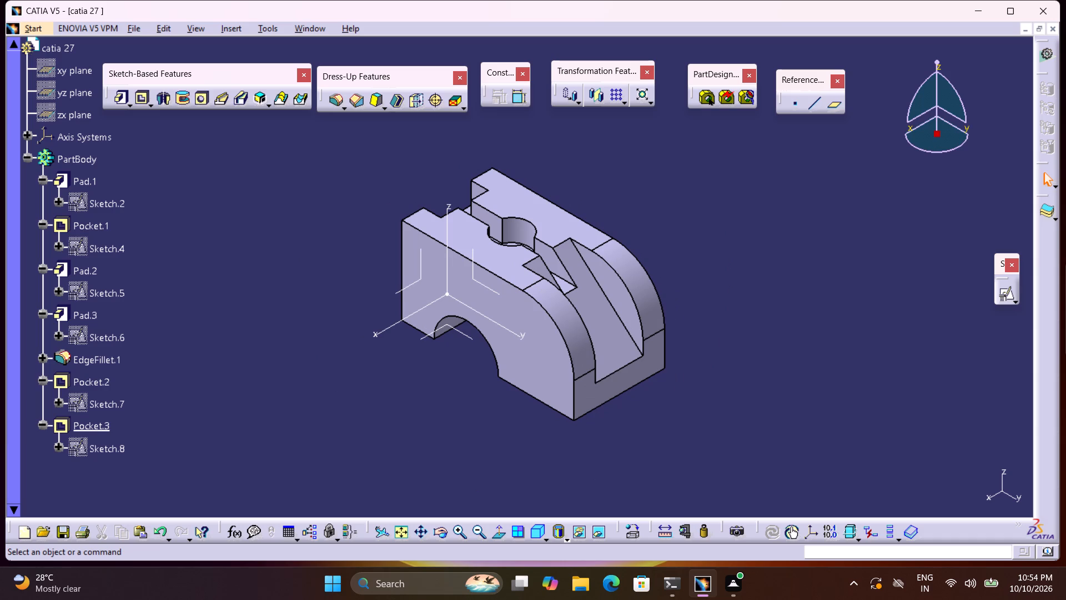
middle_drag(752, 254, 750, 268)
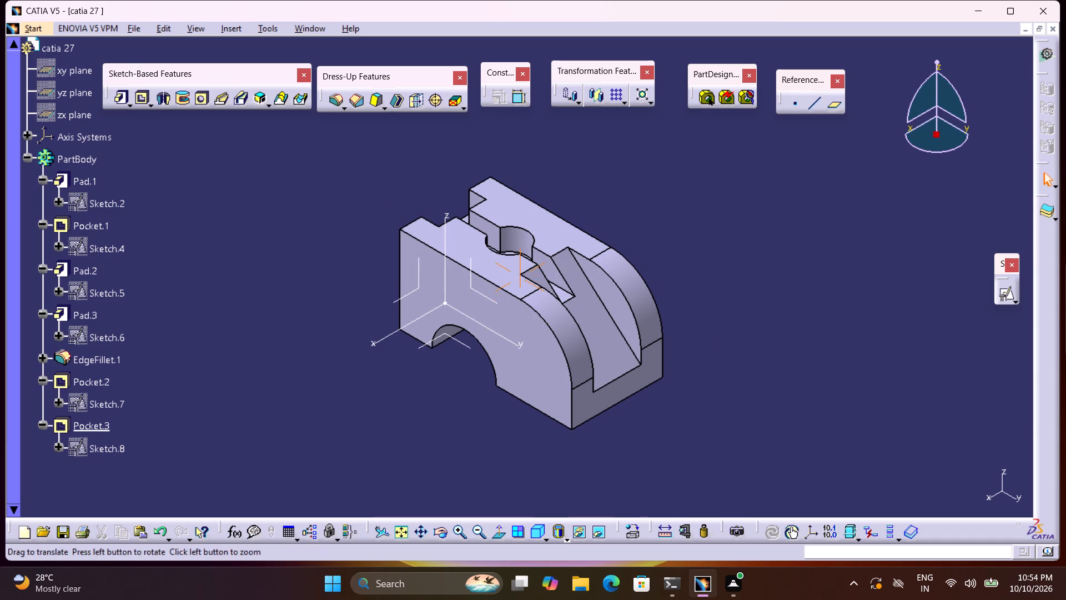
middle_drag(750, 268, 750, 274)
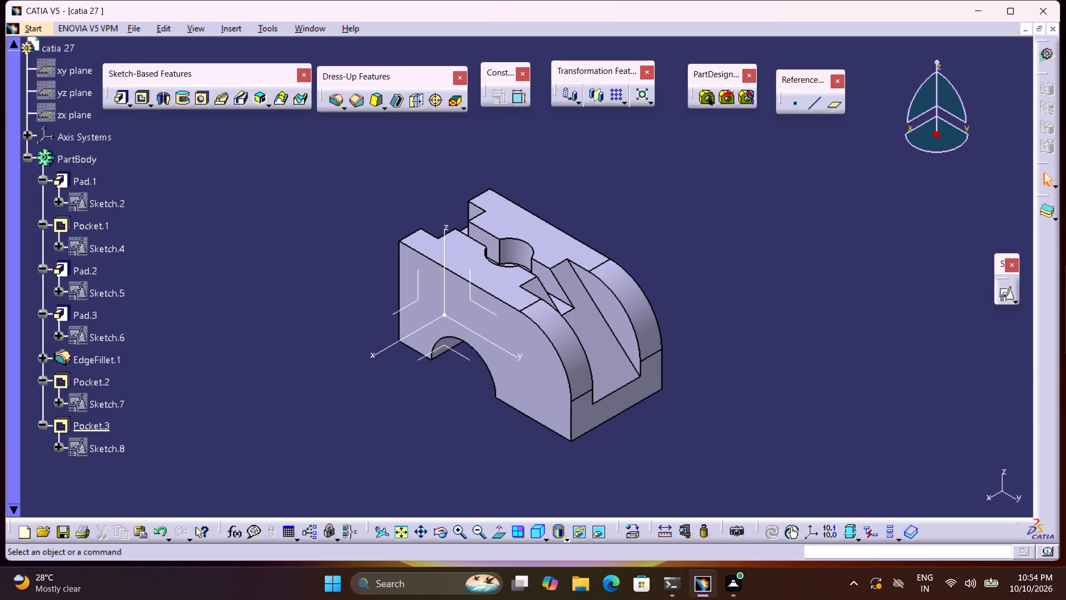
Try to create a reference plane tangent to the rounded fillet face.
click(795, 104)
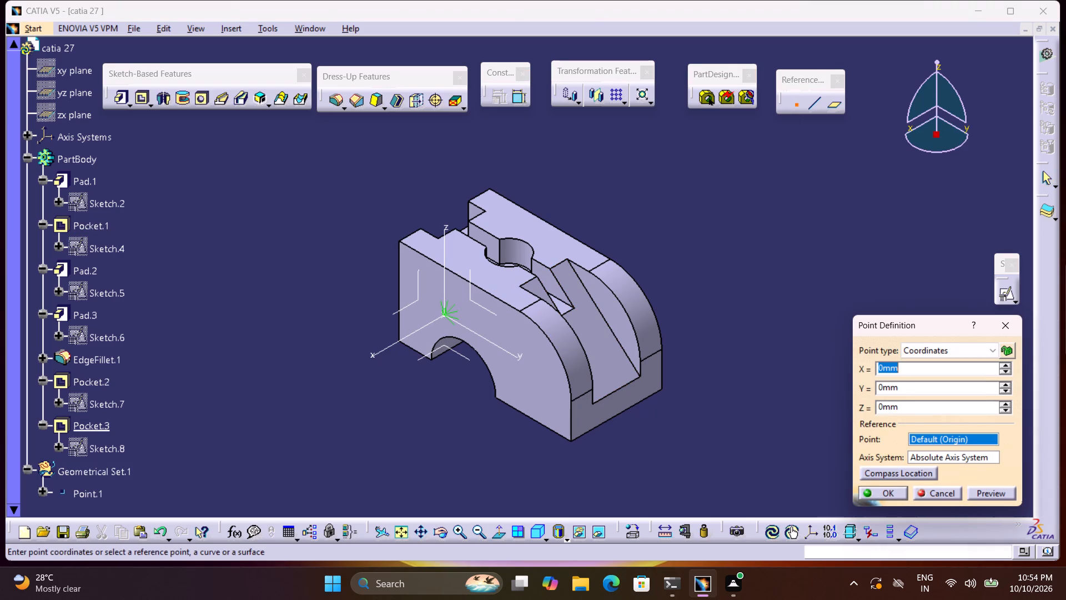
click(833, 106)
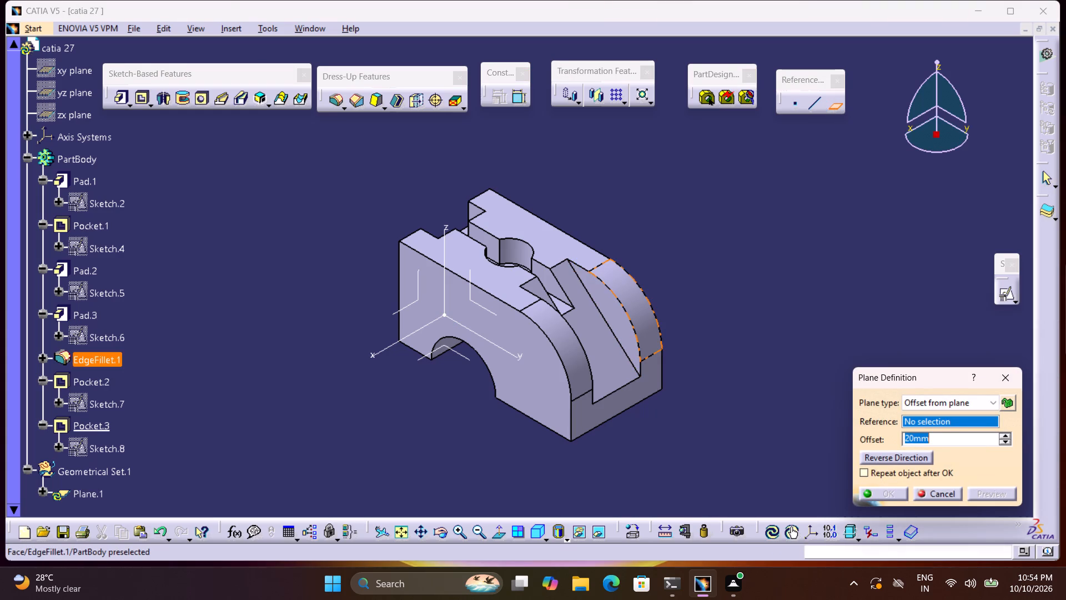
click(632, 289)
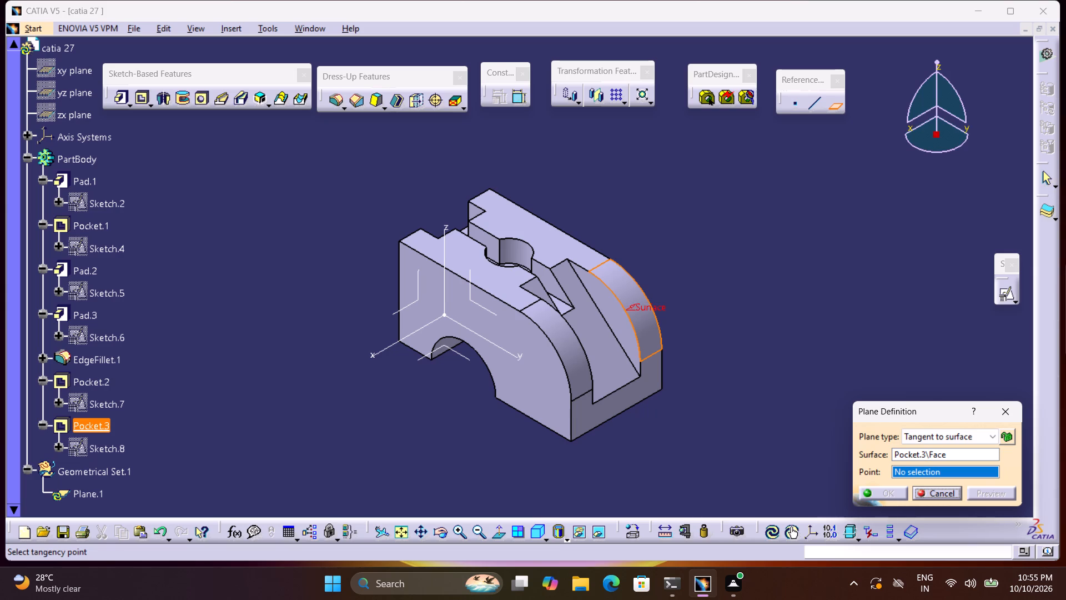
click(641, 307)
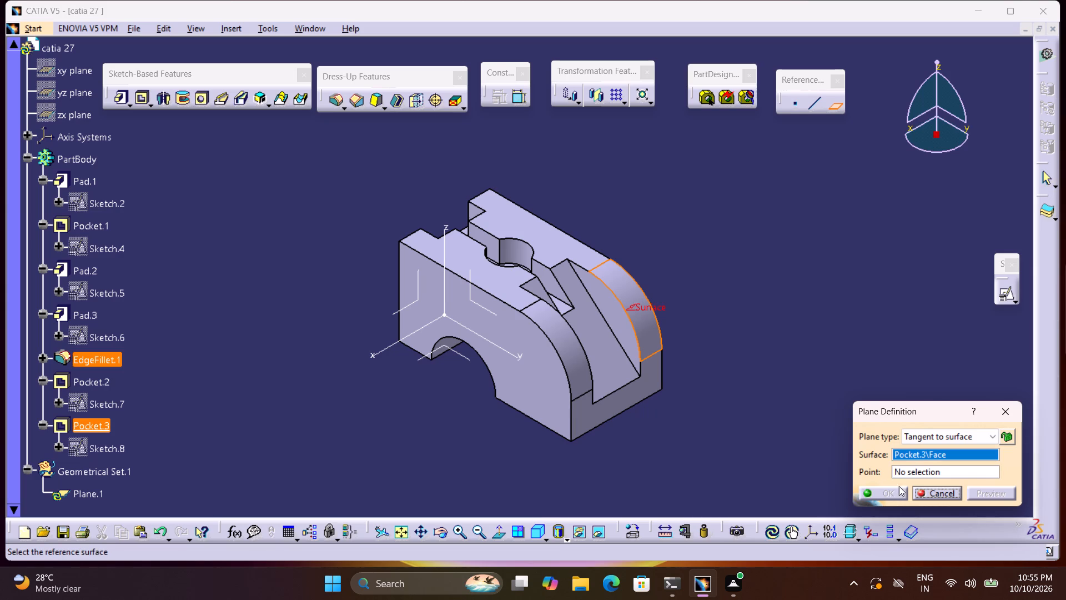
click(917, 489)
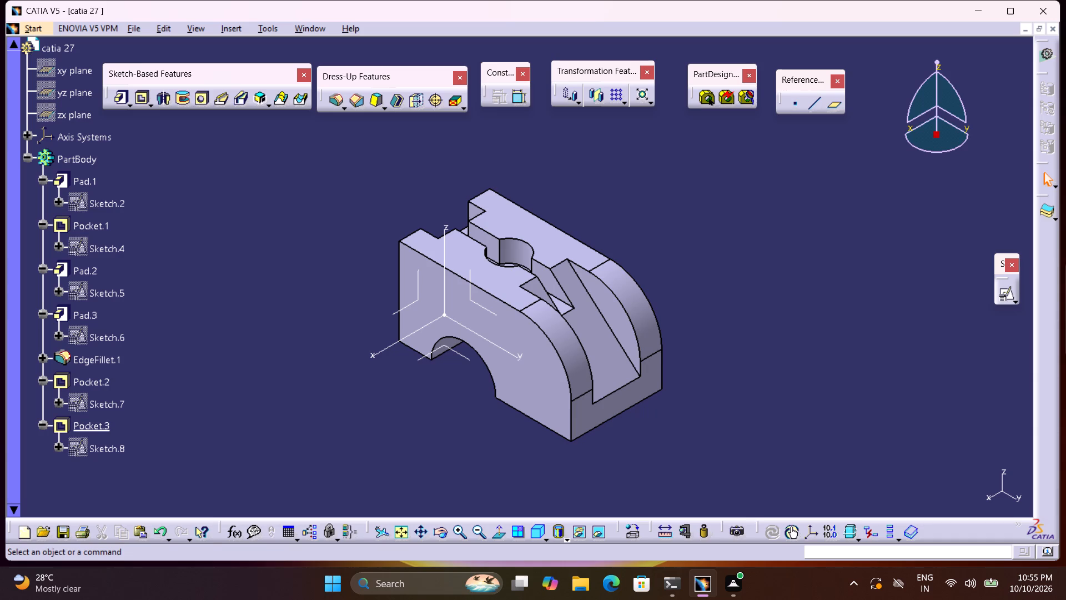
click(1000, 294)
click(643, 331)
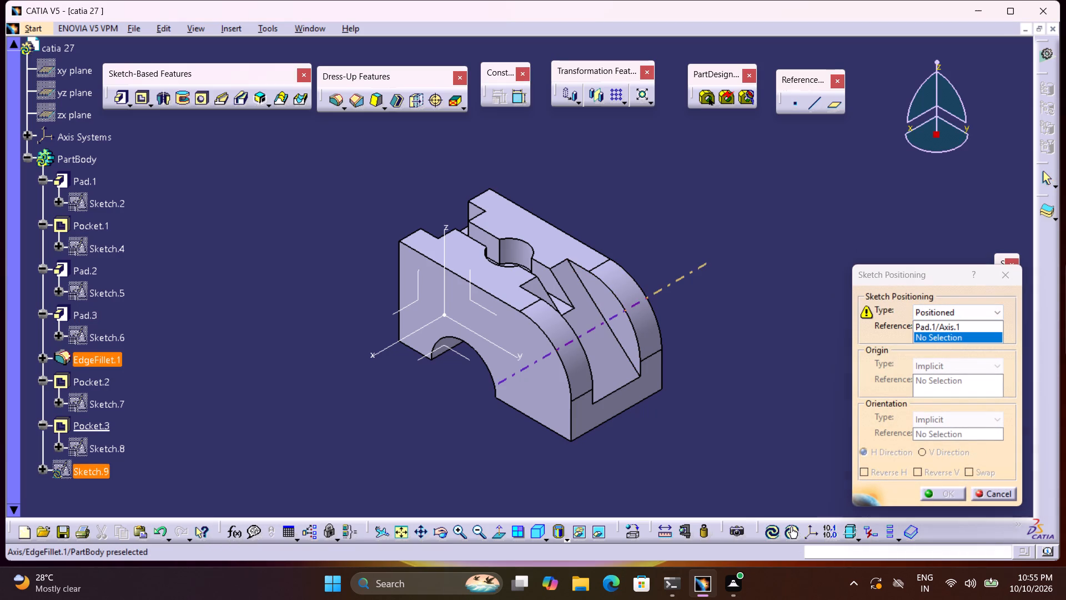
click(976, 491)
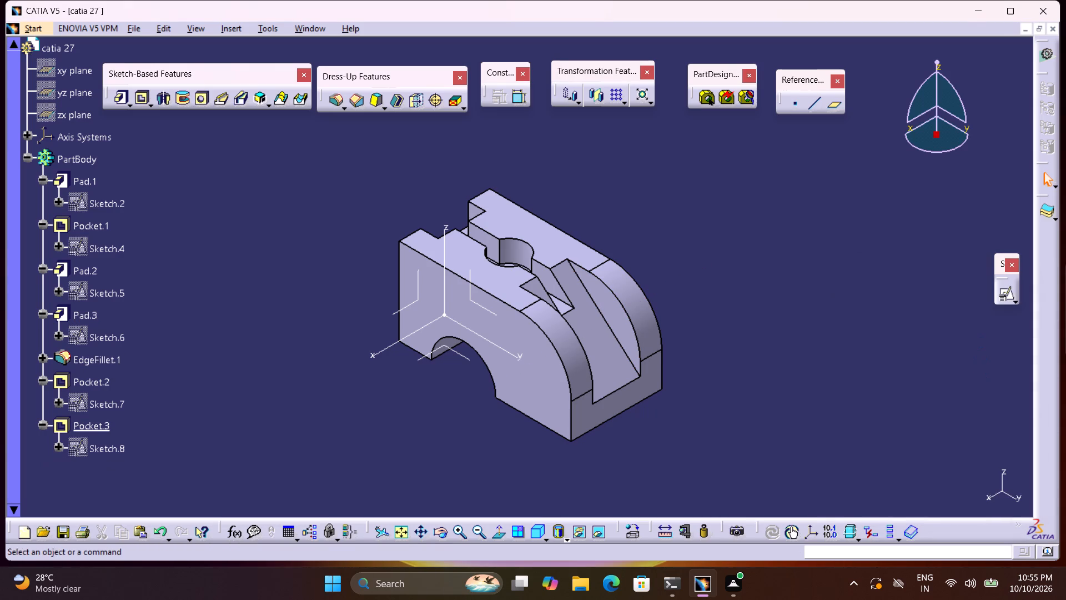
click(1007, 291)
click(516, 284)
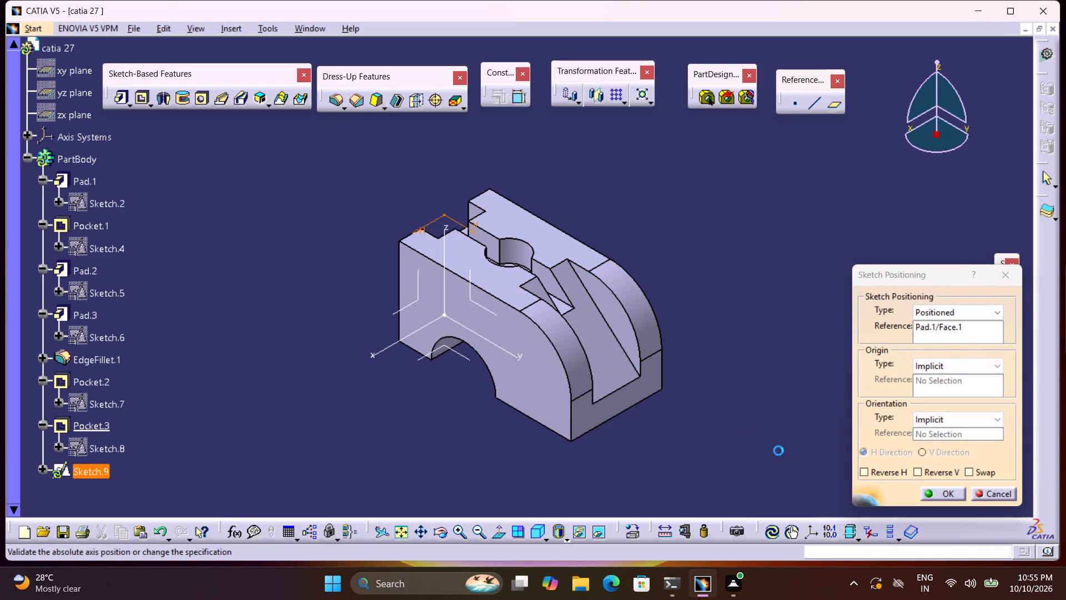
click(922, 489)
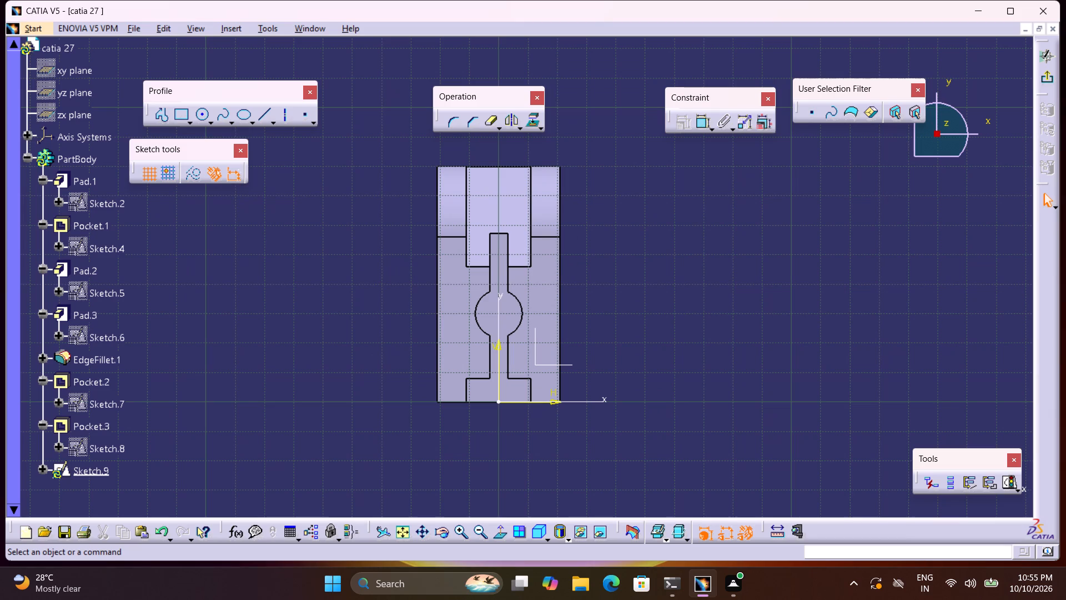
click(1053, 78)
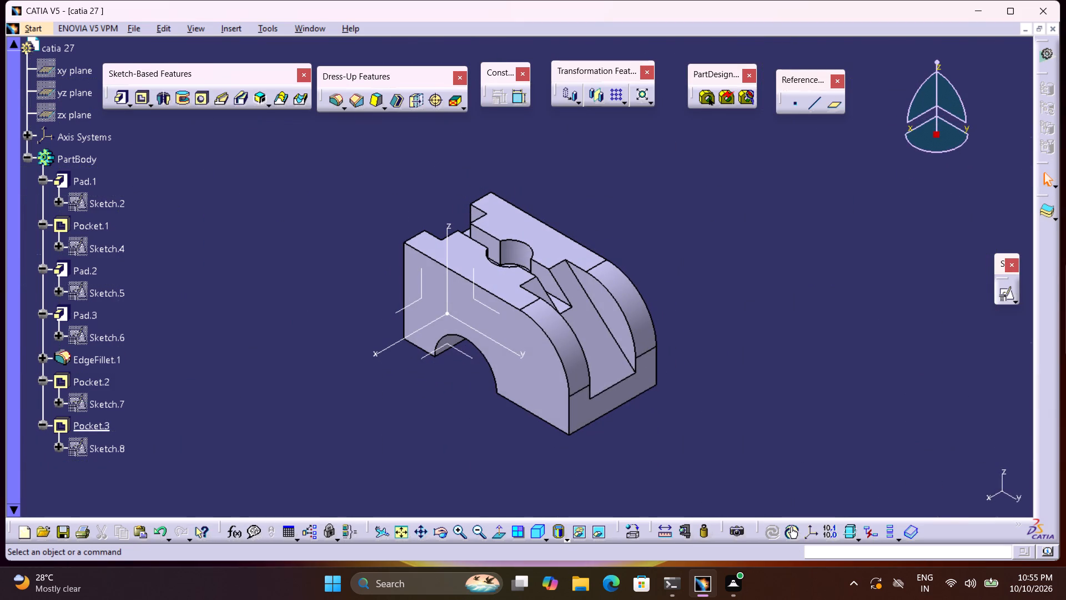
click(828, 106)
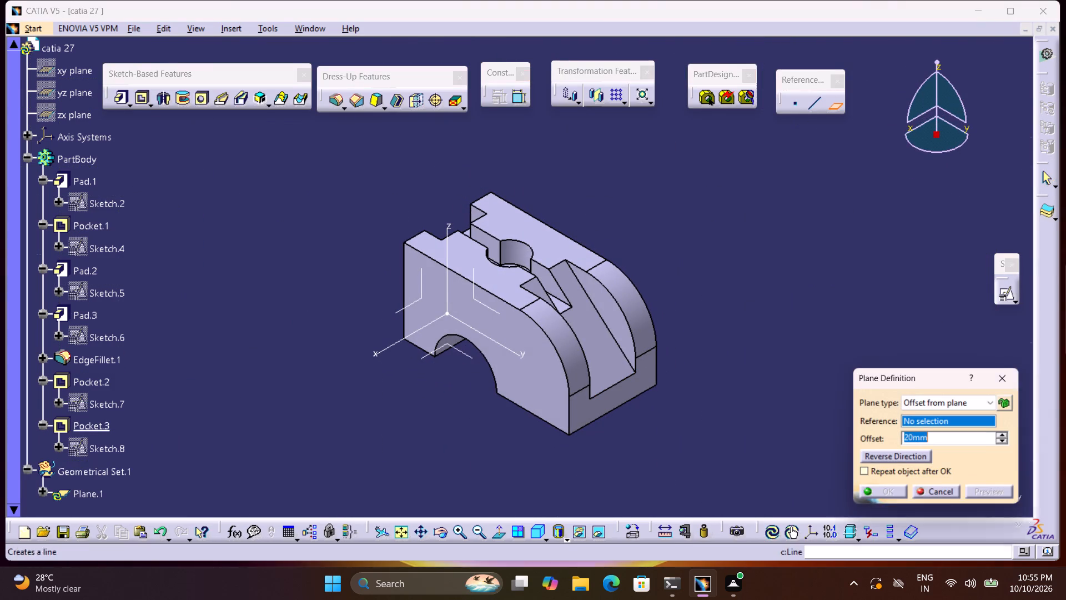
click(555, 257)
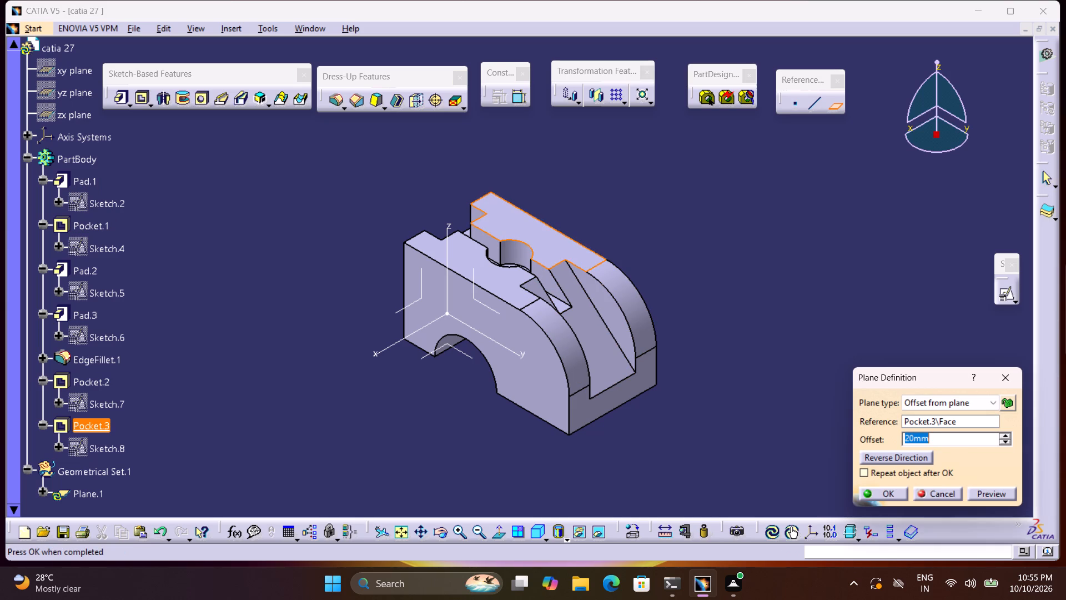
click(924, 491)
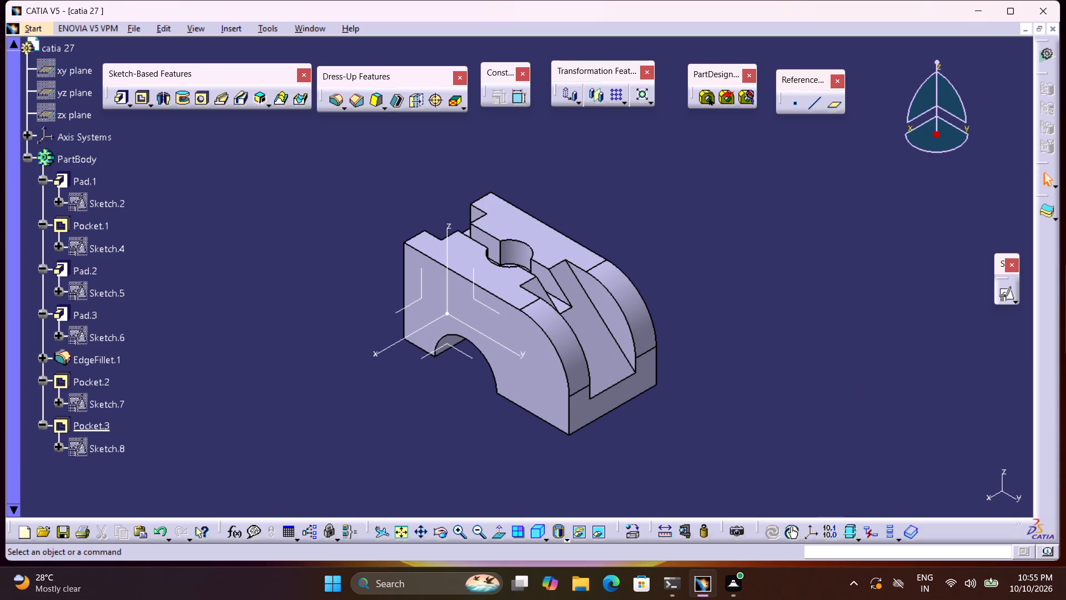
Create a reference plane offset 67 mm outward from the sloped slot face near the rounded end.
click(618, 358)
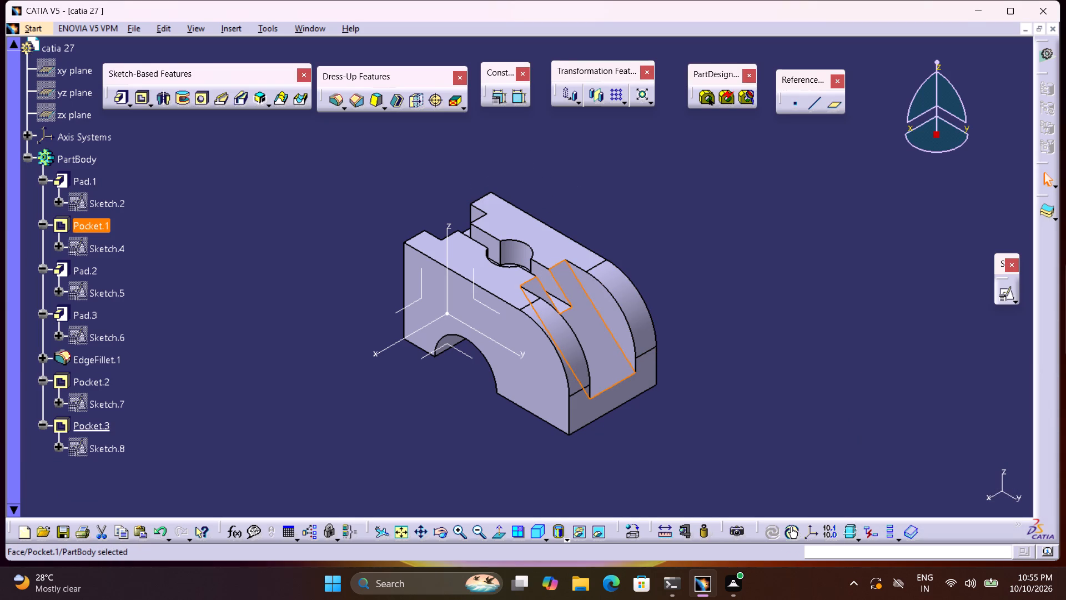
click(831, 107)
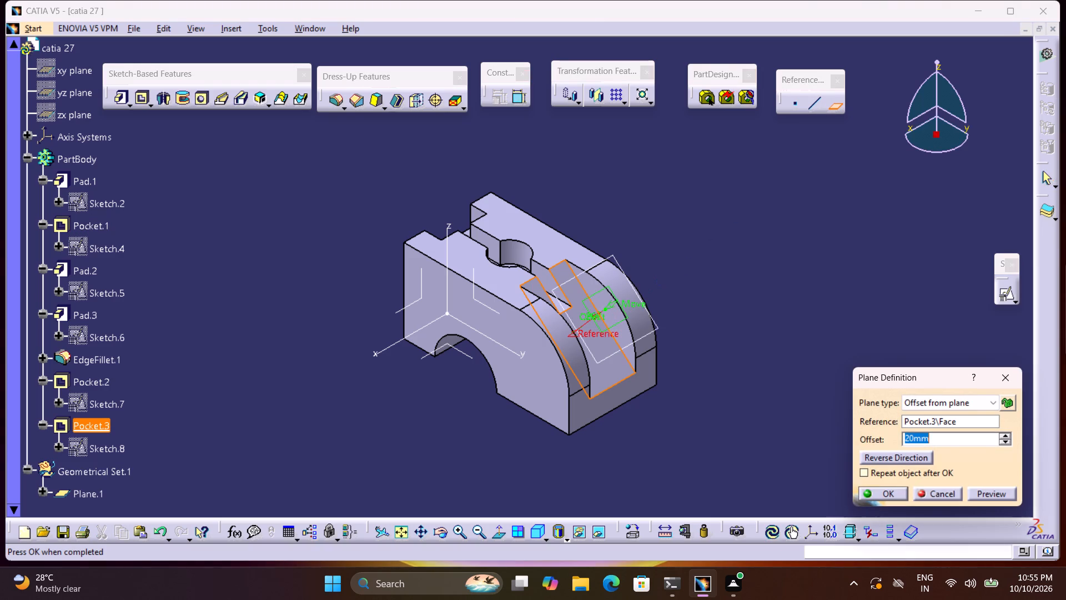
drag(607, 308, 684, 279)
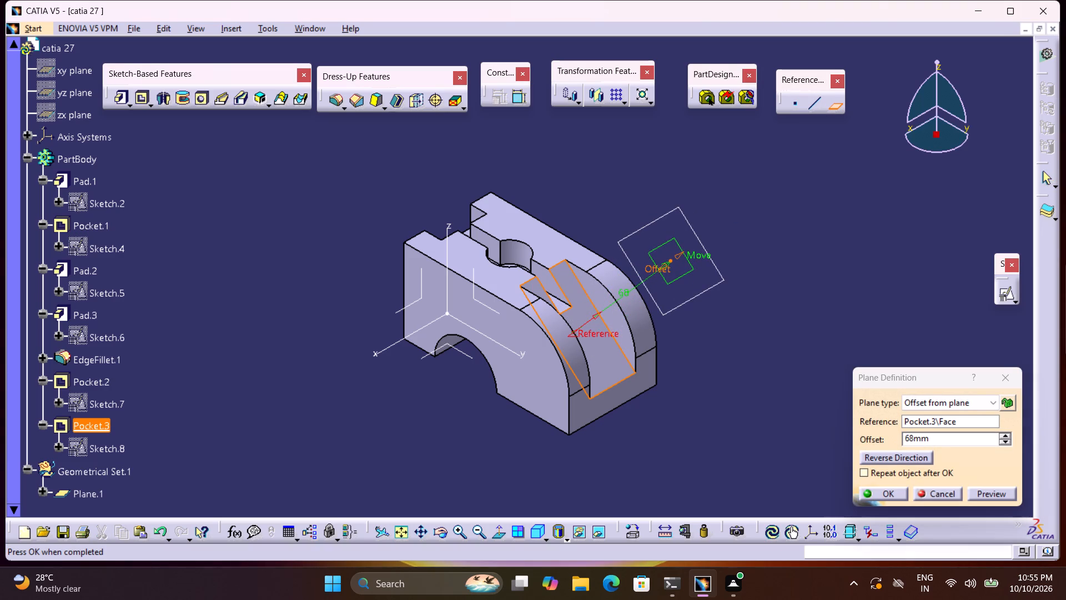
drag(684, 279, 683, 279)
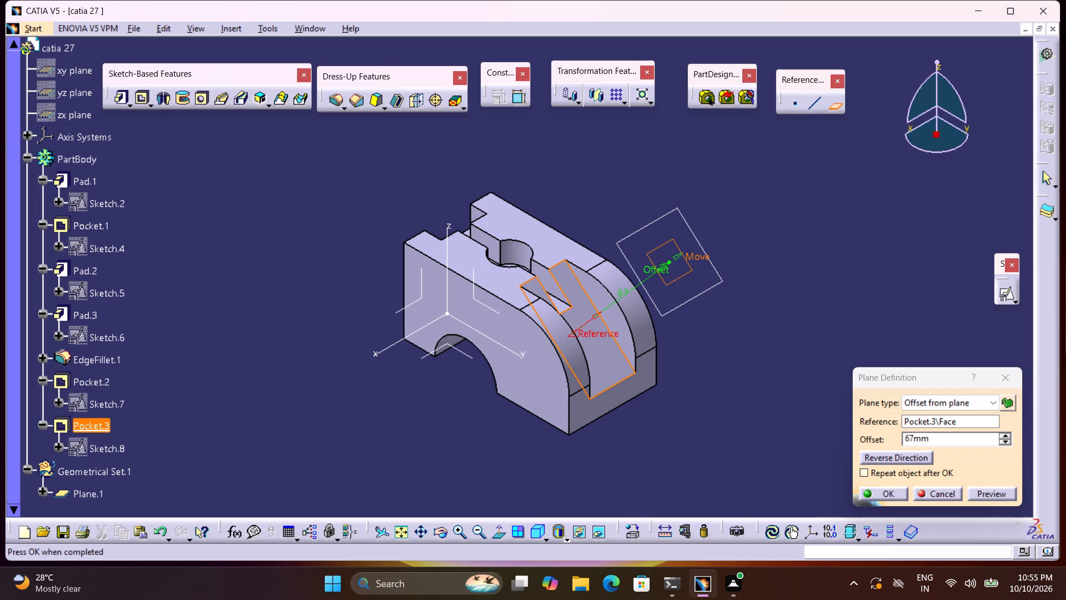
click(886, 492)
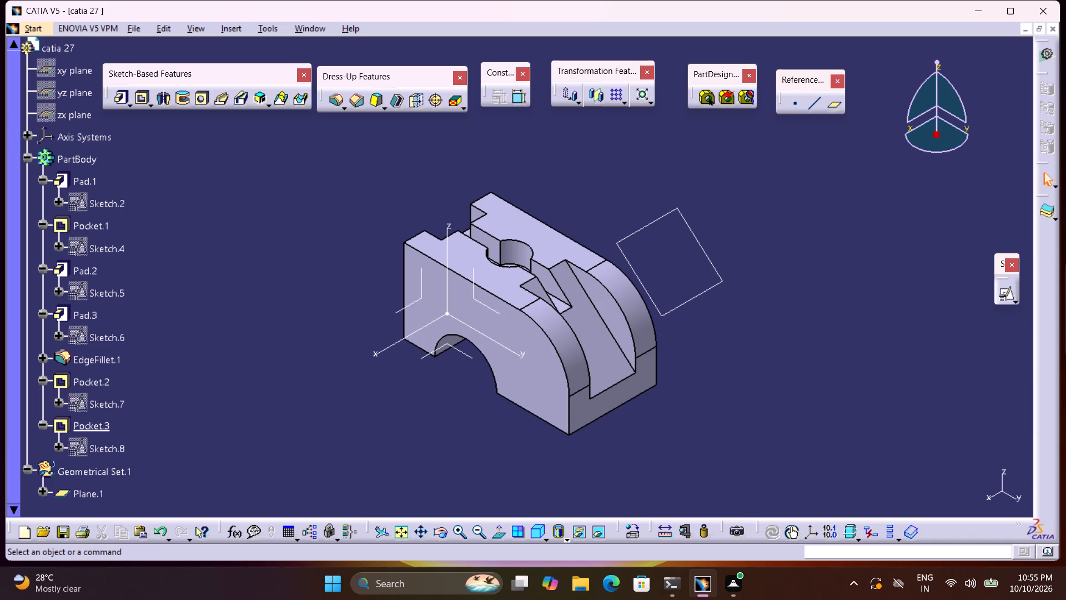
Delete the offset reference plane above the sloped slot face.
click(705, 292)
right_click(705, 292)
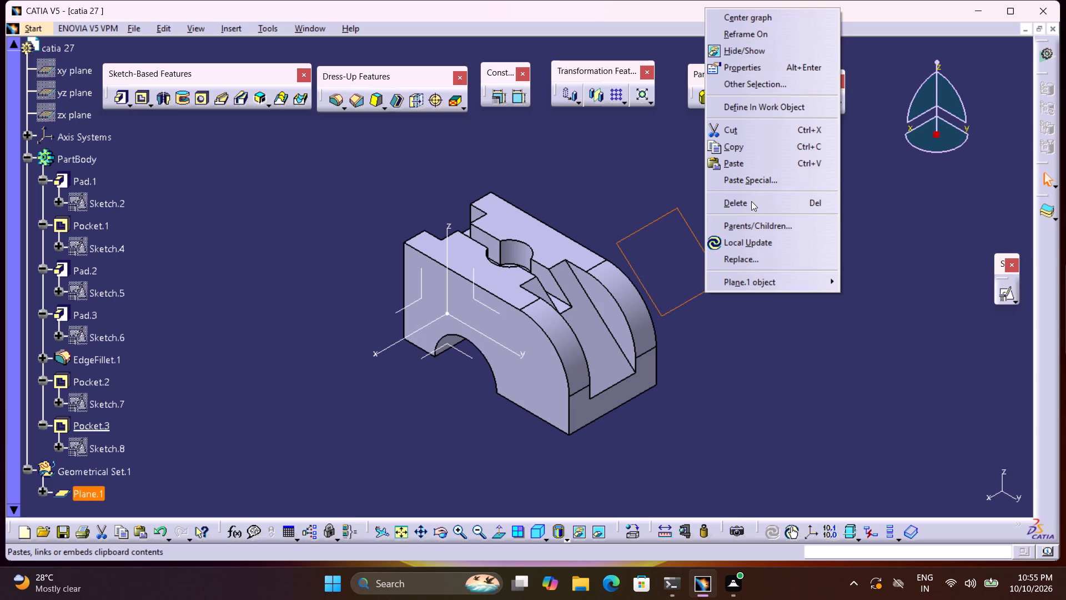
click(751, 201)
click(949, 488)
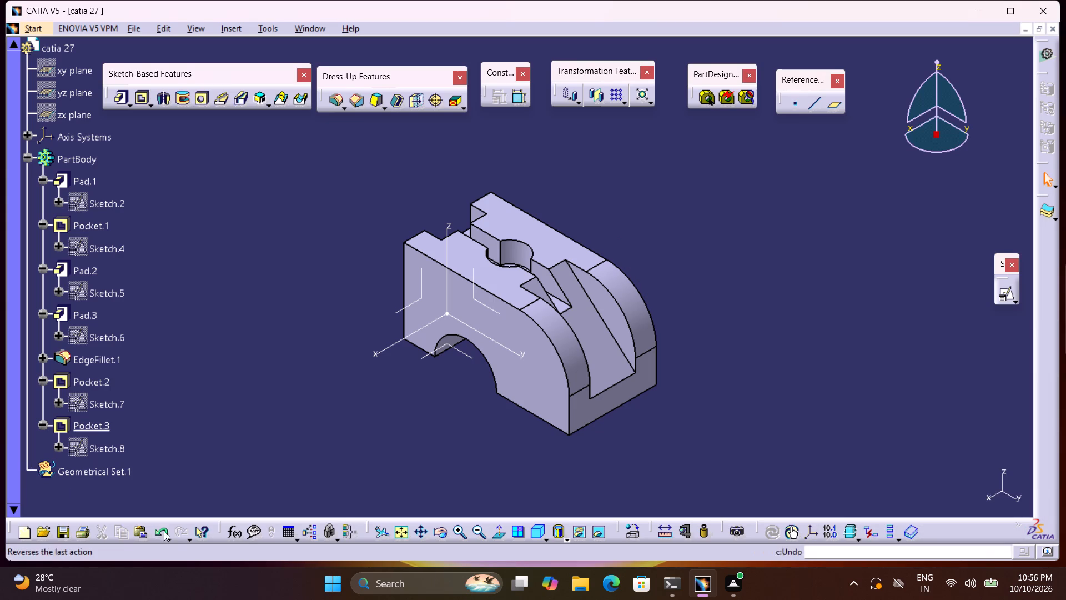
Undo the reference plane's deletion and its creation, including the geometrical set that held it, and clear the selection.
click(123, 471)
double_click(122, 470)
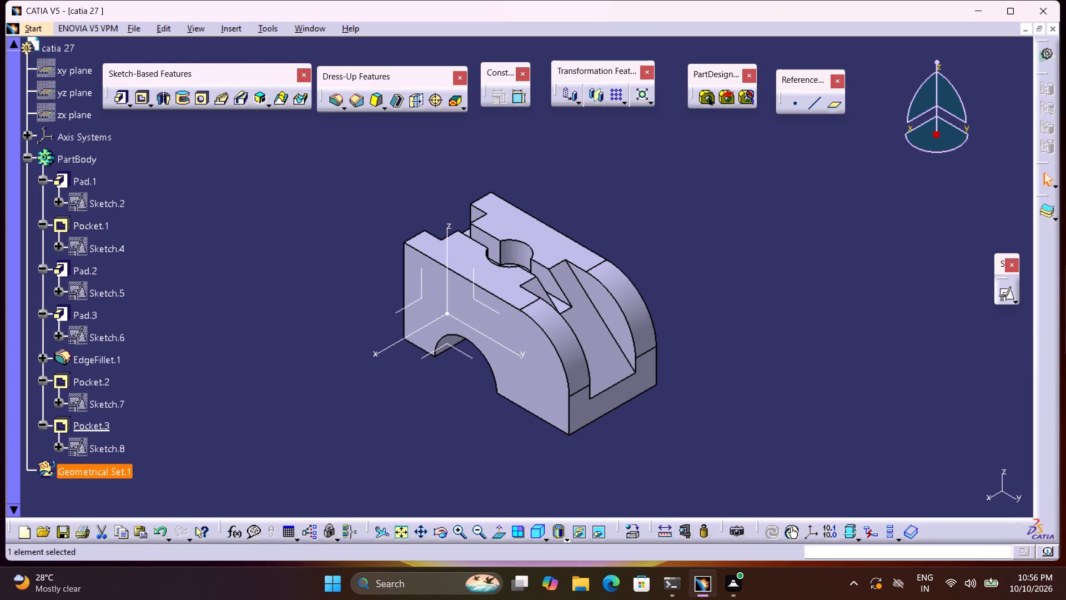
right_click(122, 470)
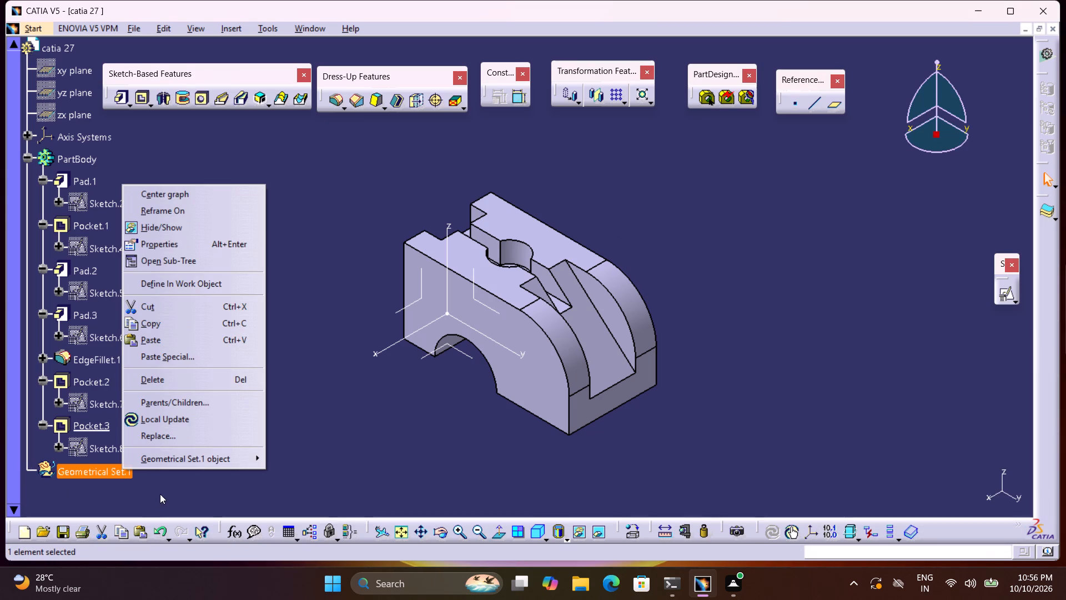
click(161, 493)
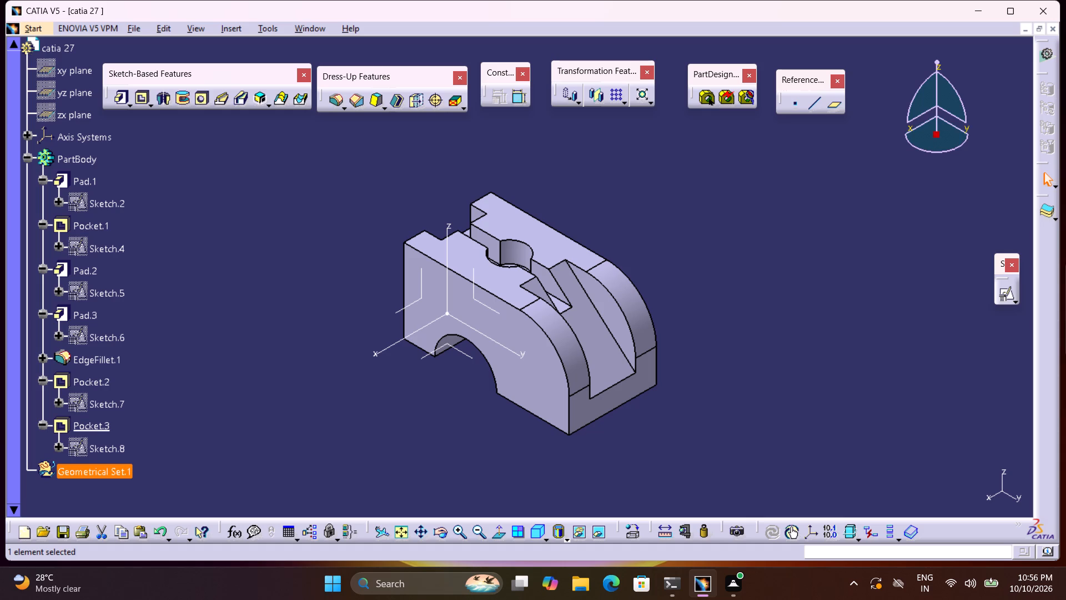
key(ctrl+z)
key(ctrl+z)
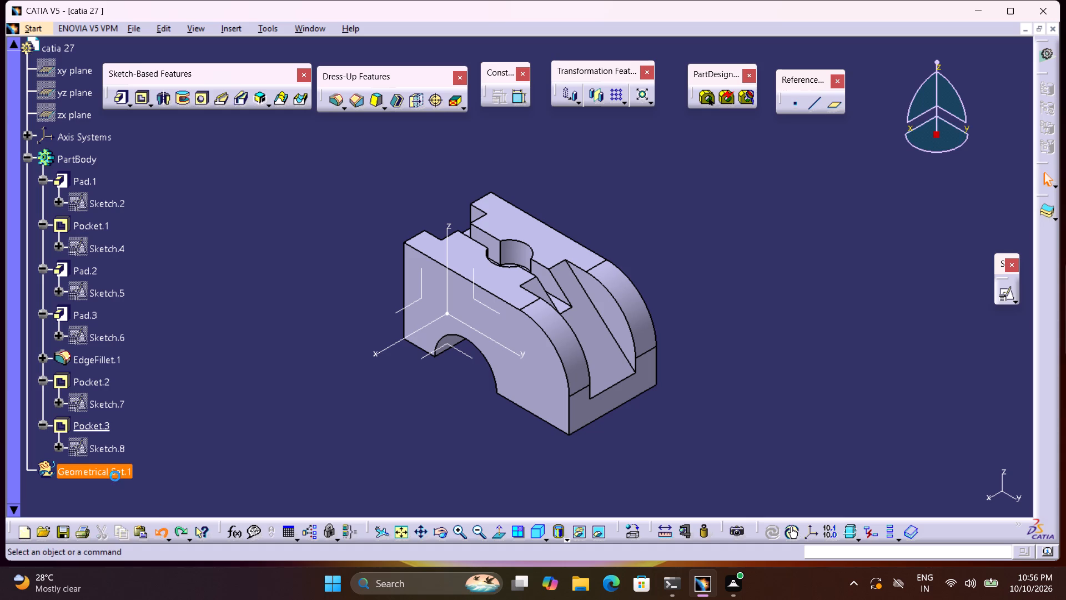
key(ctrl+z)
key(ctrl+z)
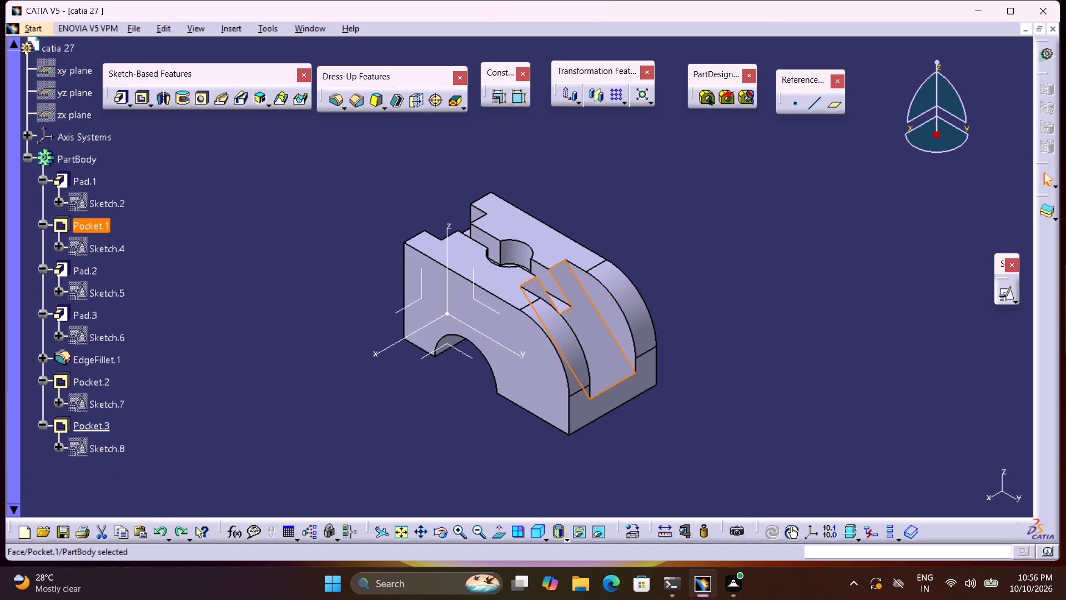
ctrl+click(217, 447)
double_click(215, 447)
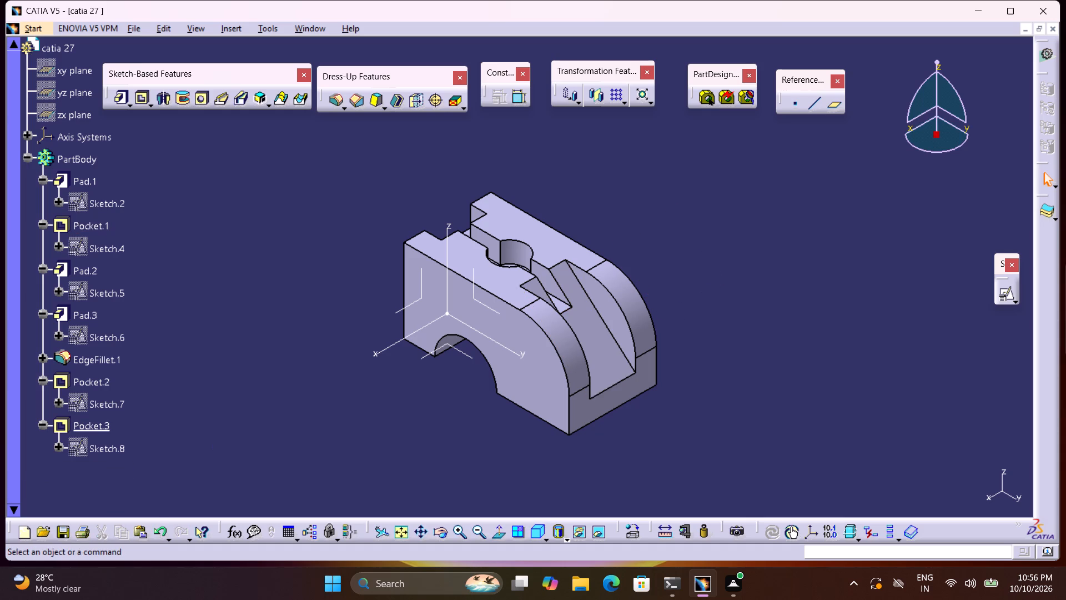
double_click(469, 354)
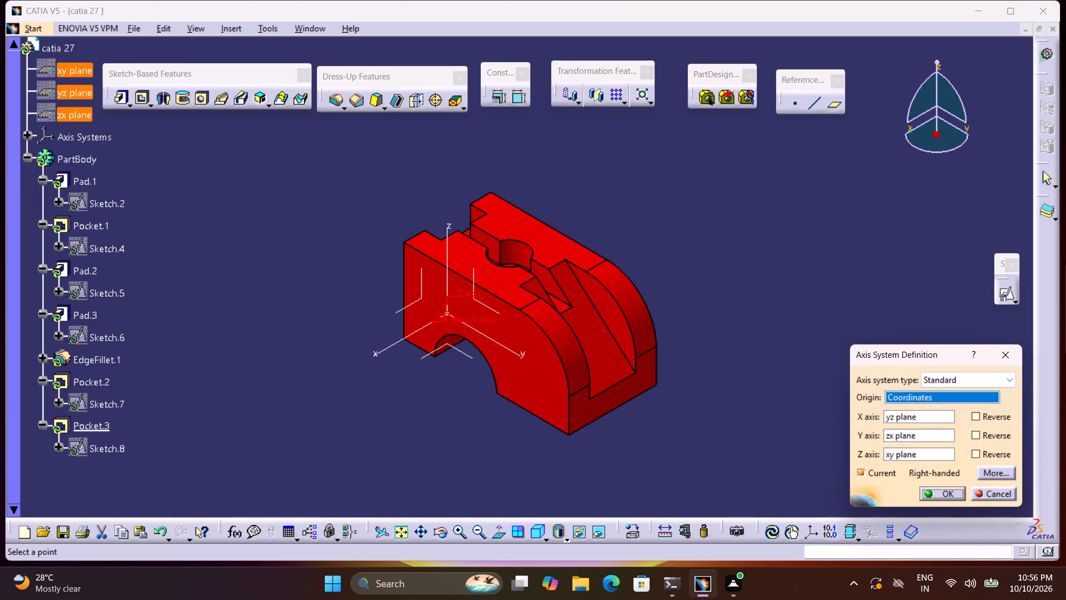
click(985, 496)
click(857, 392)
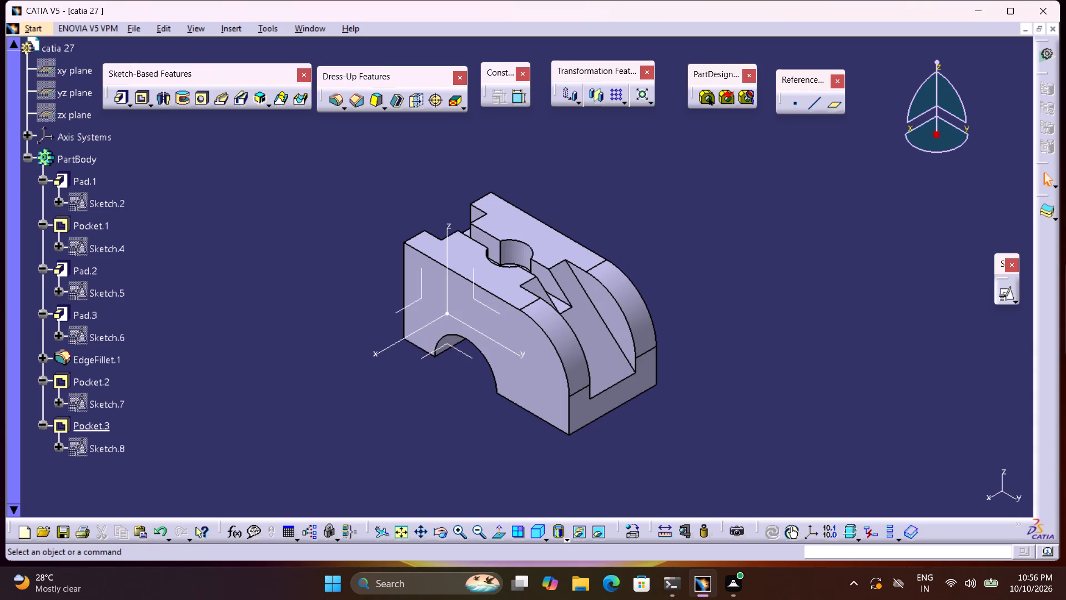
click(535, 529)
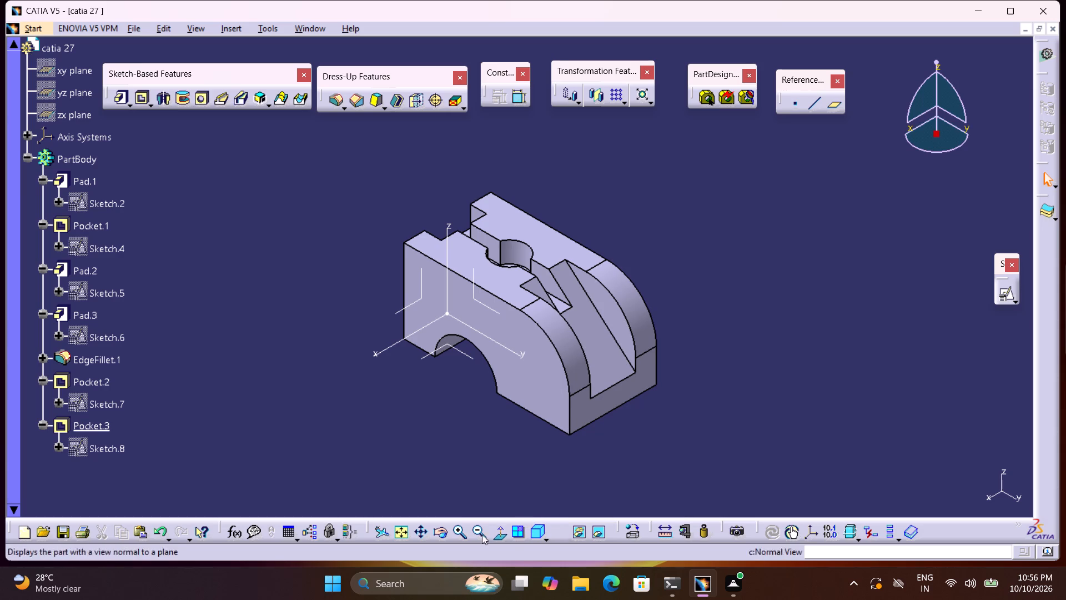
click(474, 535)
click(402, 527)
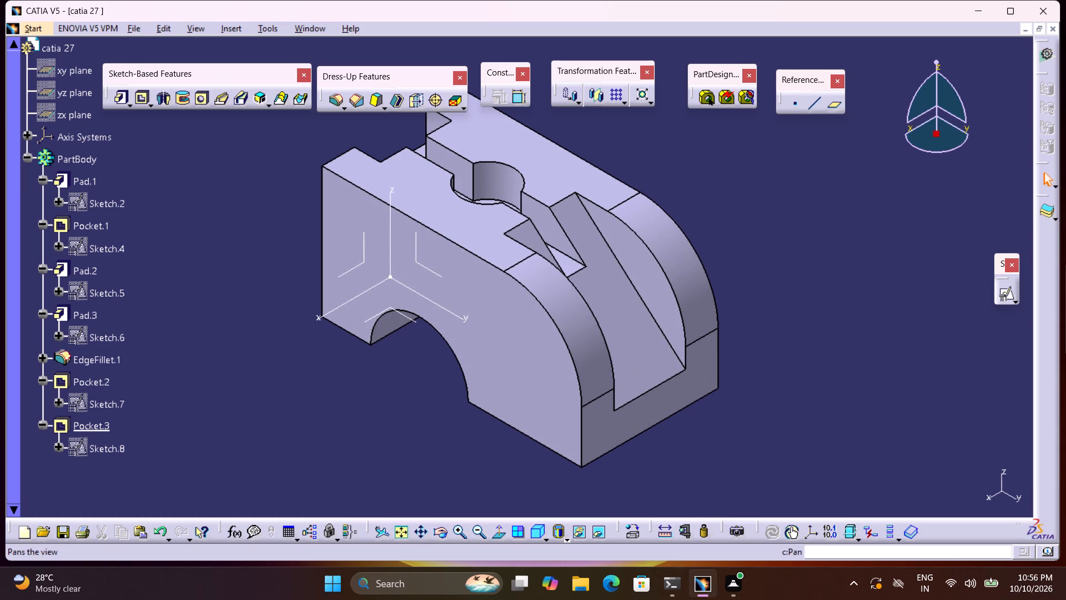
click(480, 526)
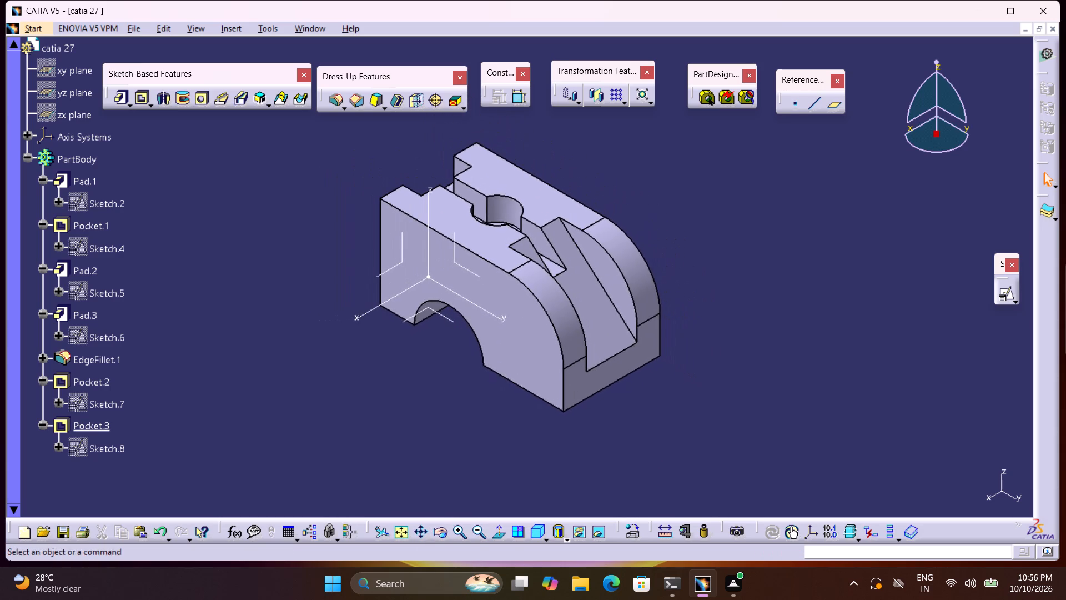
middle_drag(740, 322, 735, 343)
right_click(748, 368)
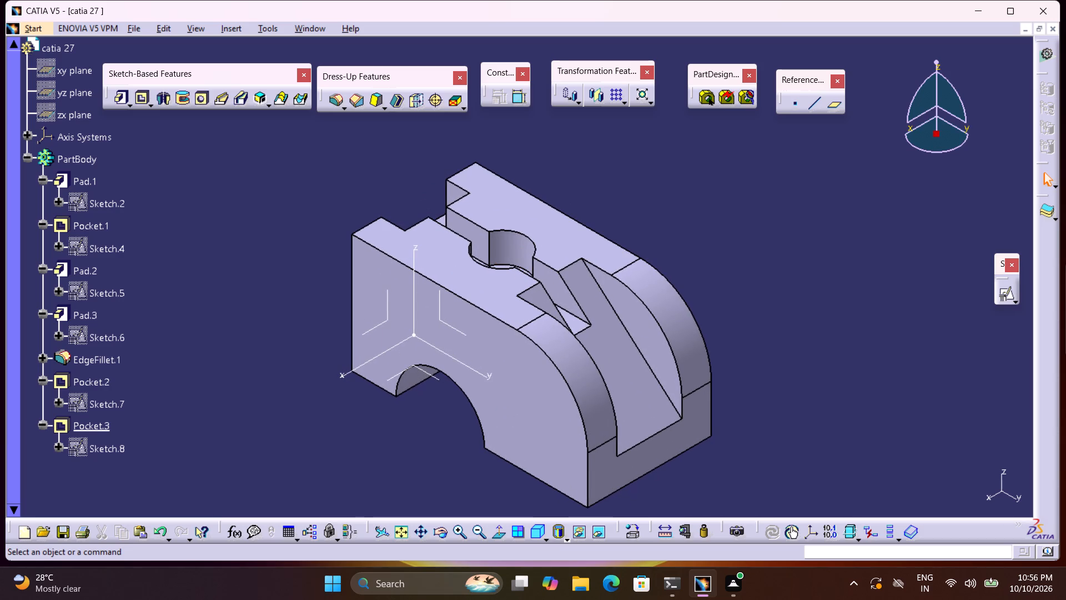
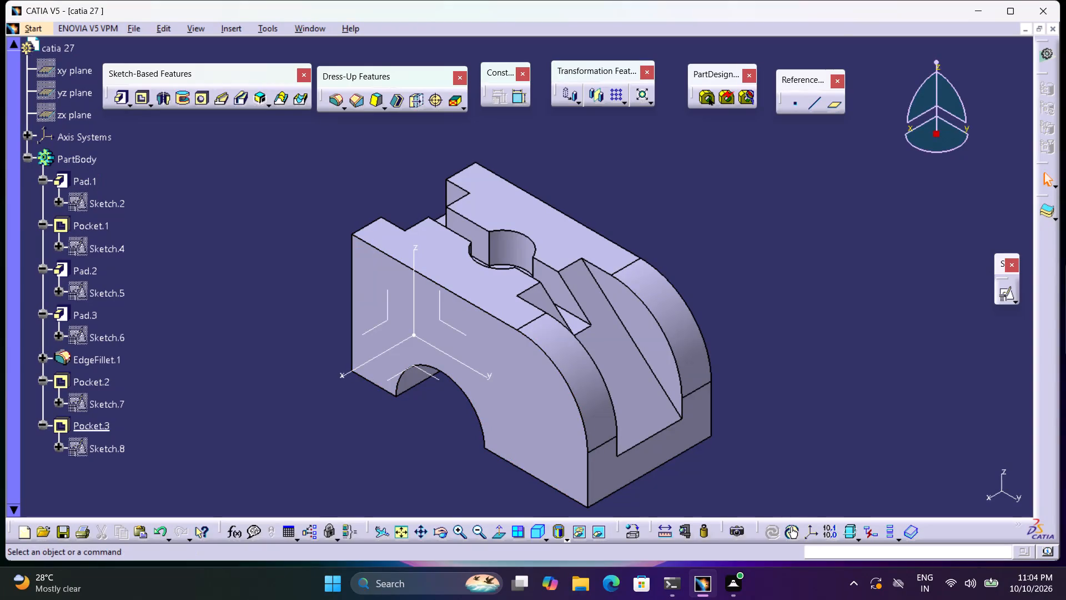
Open Sketch.4, the triangular profile of Pocket.1, in the sketch editor to examine its geometry and dimensions.
double_click(117, 246)
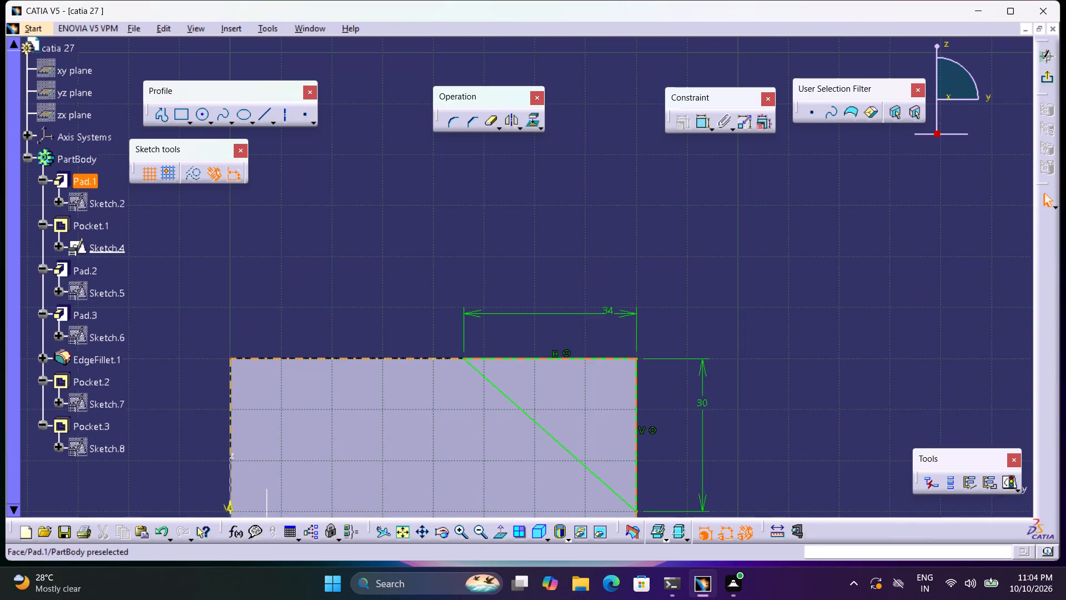
middle_drag(364, 371, 359, 223)
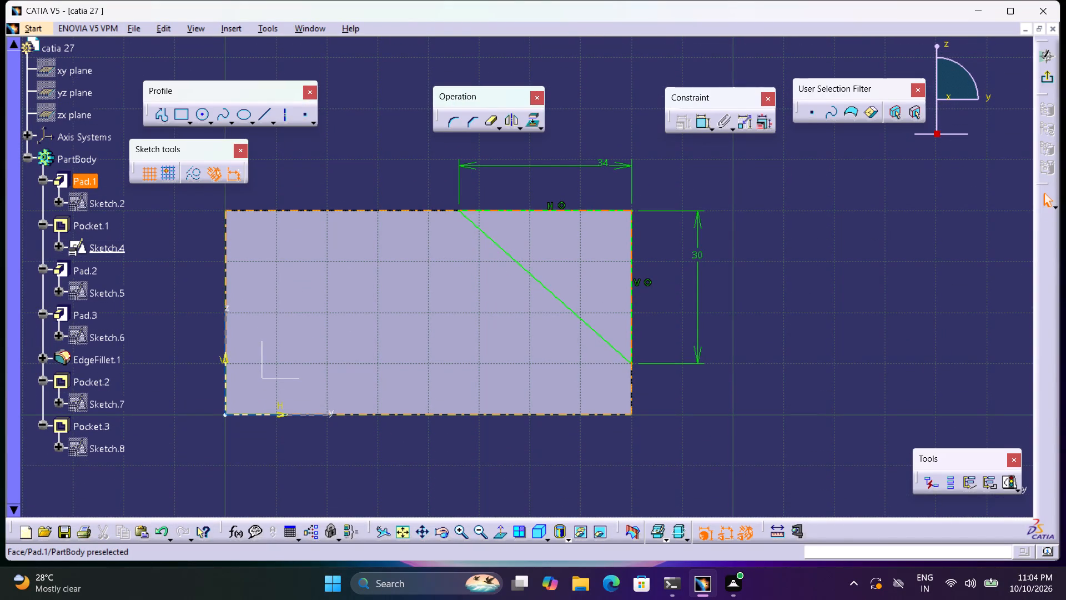
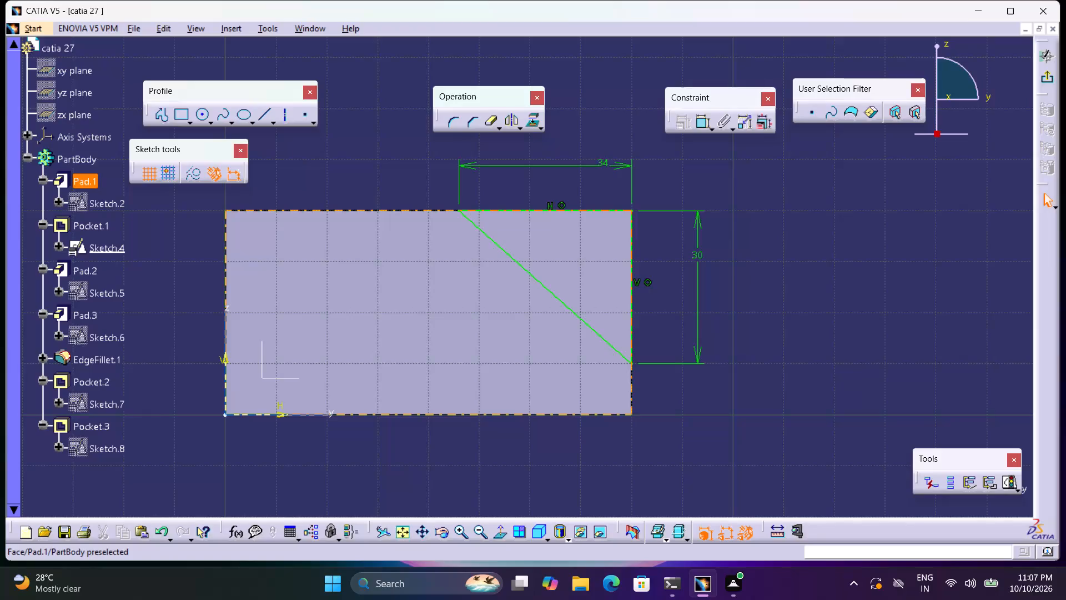
Exit Sketch.4 and examine the part from several angles around the sloped slot, the hole and the rounded end.
click(1039, 83)
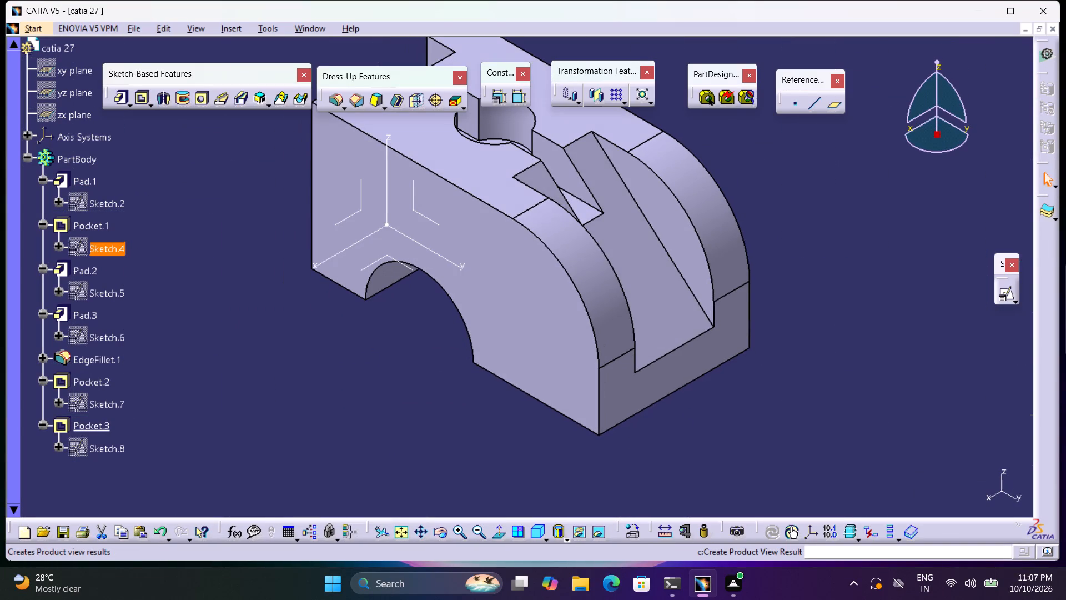
middle_drag(897, 229, 873, 294)
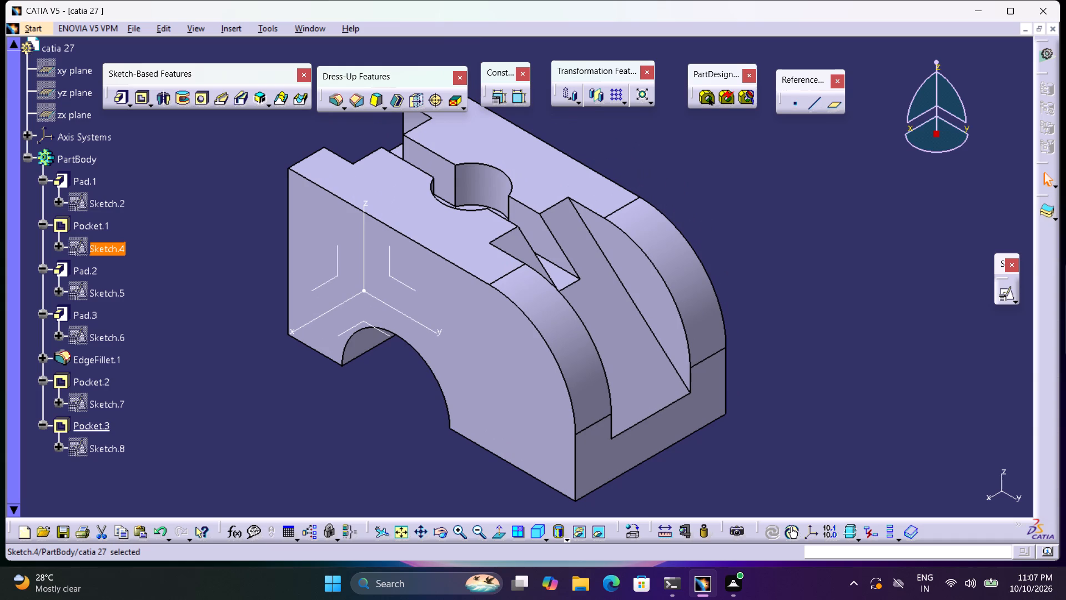
middle_drag(726, 306, 626, 313)
right_drag(751, 320, 626, 313)
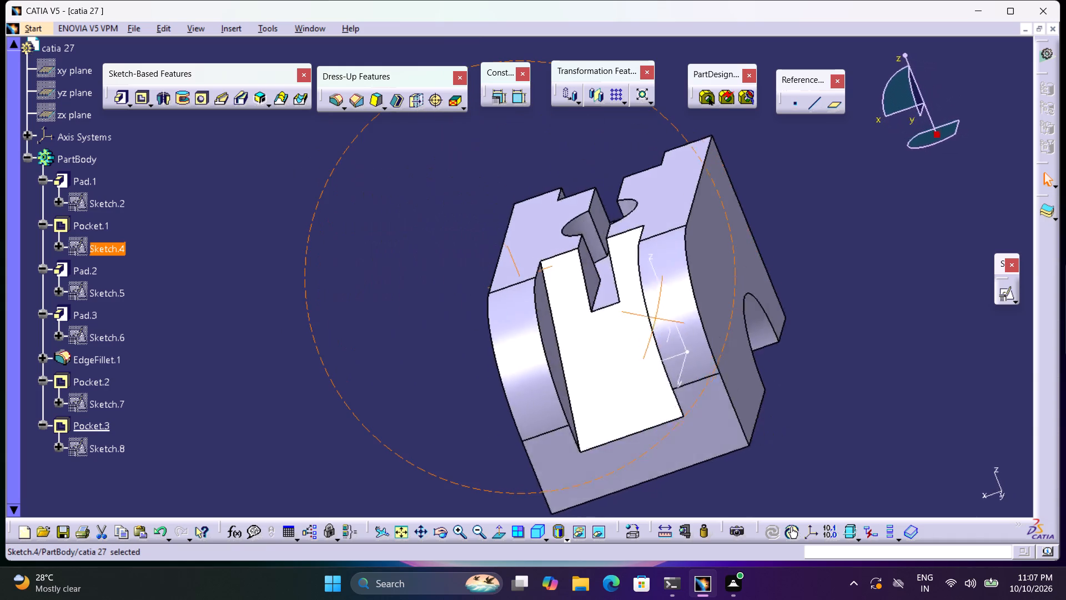
middle_drag(626, 313, 713, 299)
right_drag(626, 313, 713, 299)
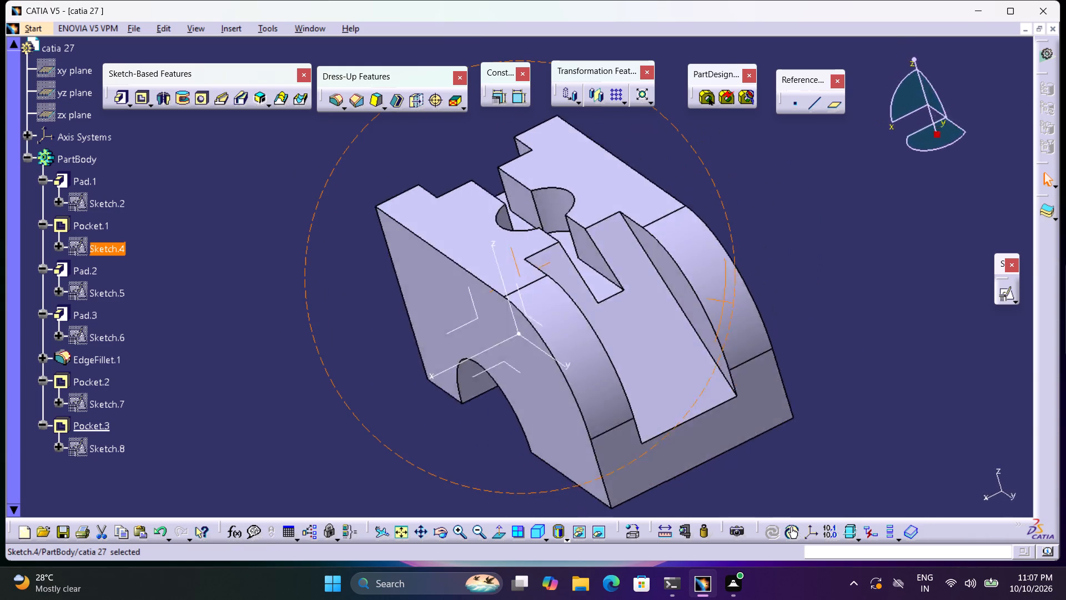
right_drag(713, 299, 757, 258)
middle_drag(713, 299, 736, 276)
middle_drag(676, 284, 649, 286)
middle_drag(526, 266, 539, 269)
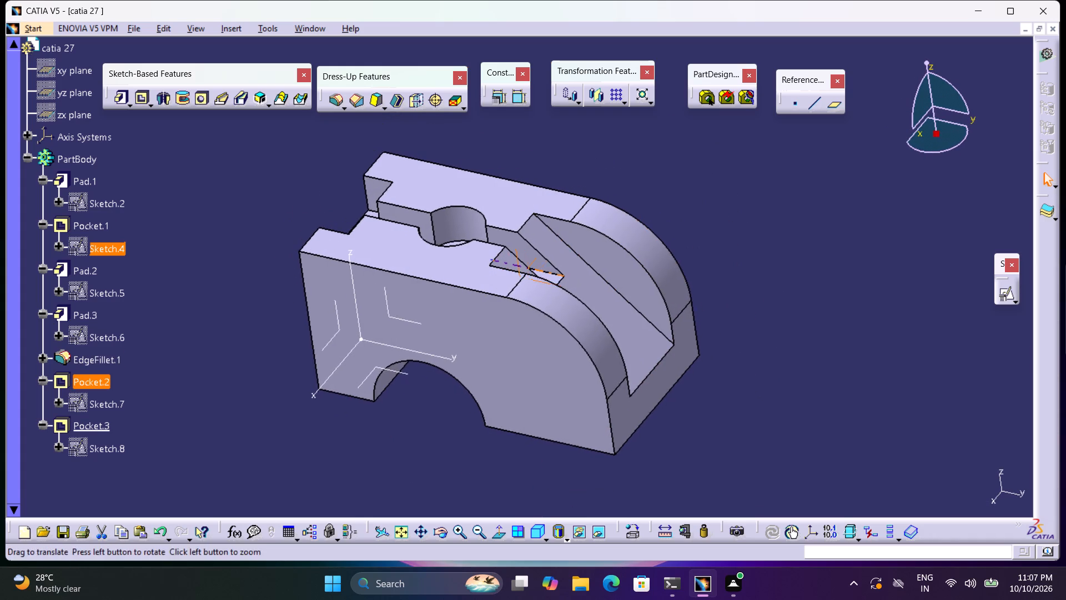
middle_drag(539, 269, 574, 435)
right_drag(656, 275, 571, 434)
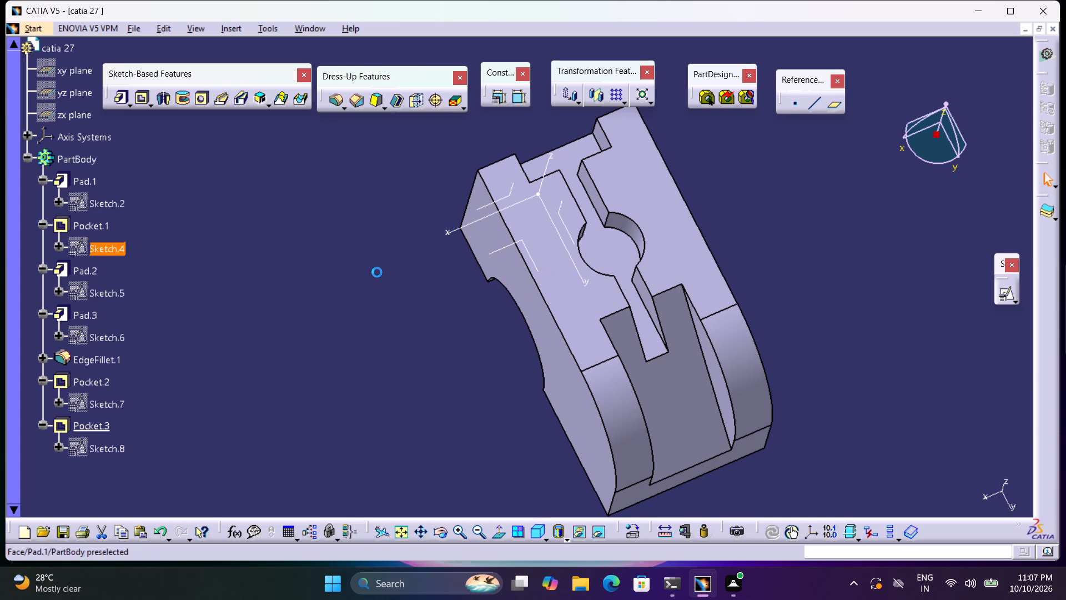
double_click(377, 272)
Set the part to the isometric view and frame the whole body in the viewing area.
click(406, 538)
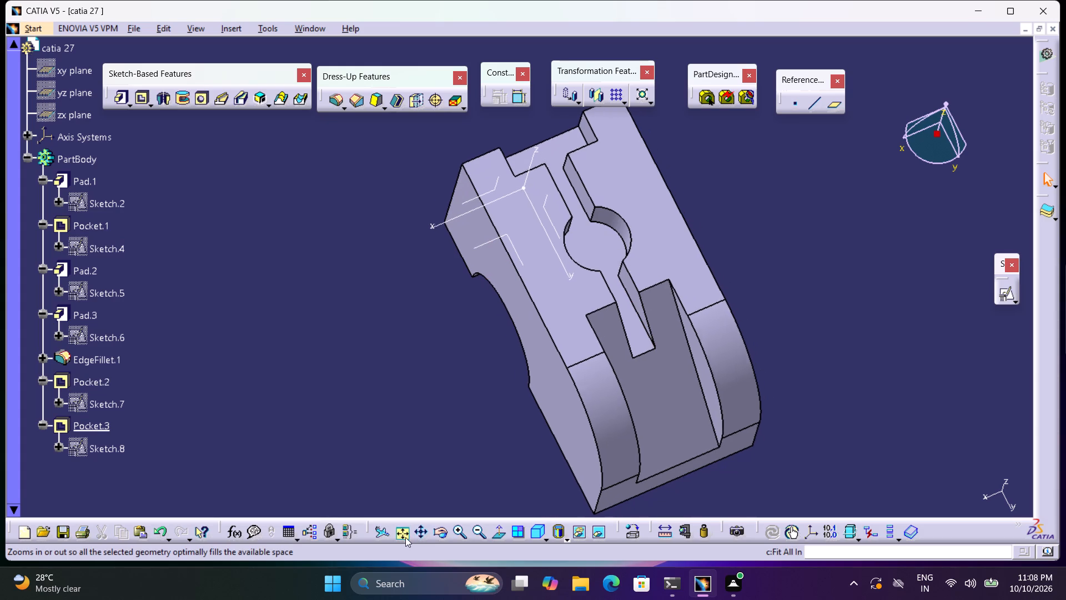
click(532, 533)
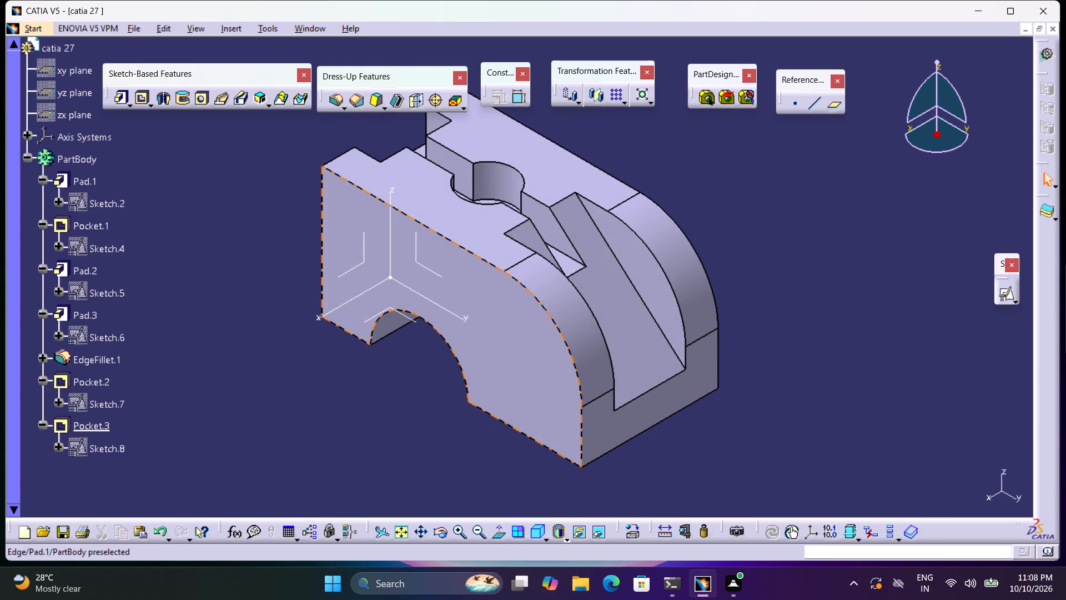
double_click(887, 347)
middle_drag(876, 293, 874, 296)
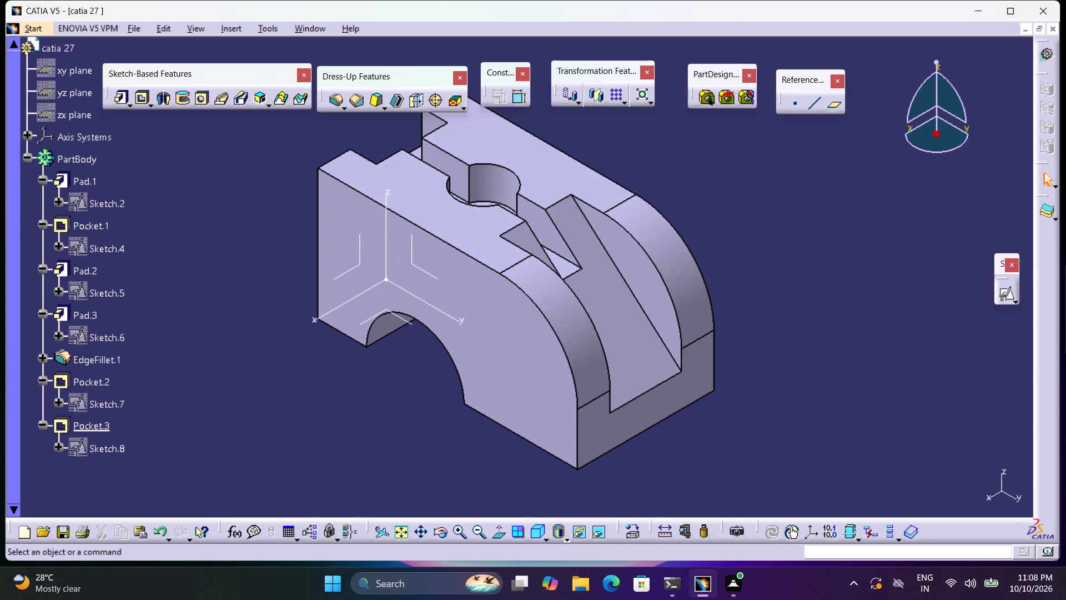
middle_drag(874, 296, 865, 328)
right_click(872, 297)
middle_drag(725, 275, 736, 314)
middle_drag(735, 314, 734, 314)
right_click(734, 314)
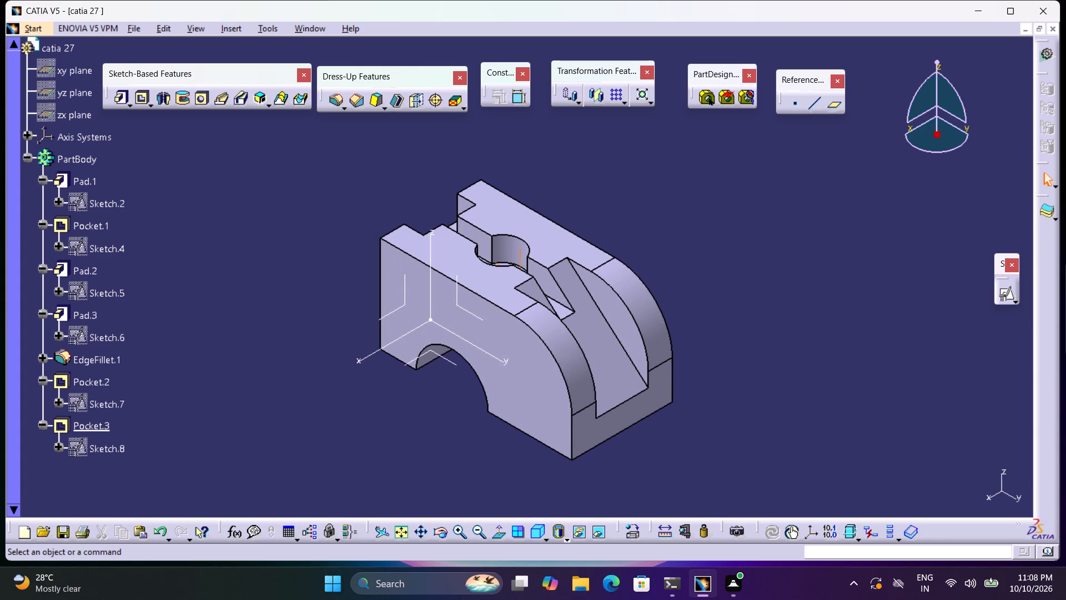
middle_drag(734, 314, 727, 297)
middle_click(727, 297)
middle_drag(625, 314, 846, 346)
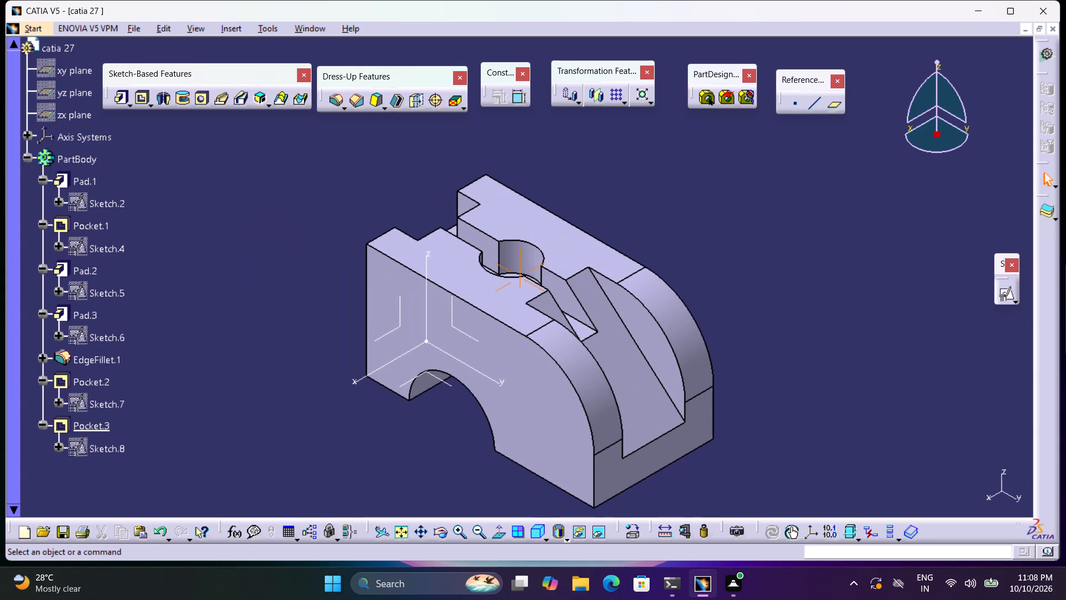
middle_drag(846, 346, 846, 344)
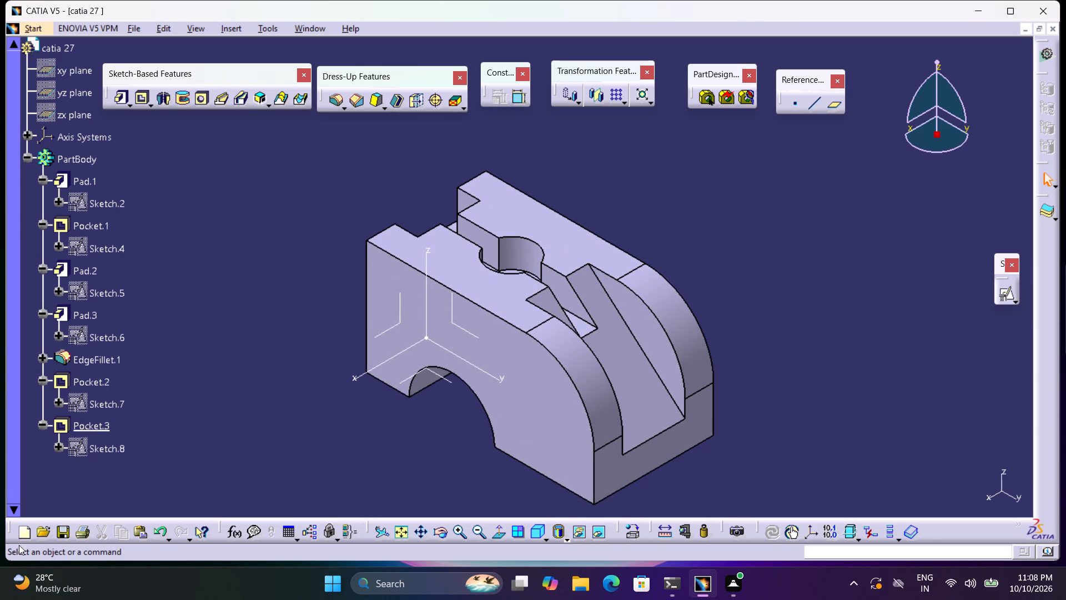
Save the part to the Desktop as a CATPart named catia 27, copying the file name for reuse.
click(59, 540)
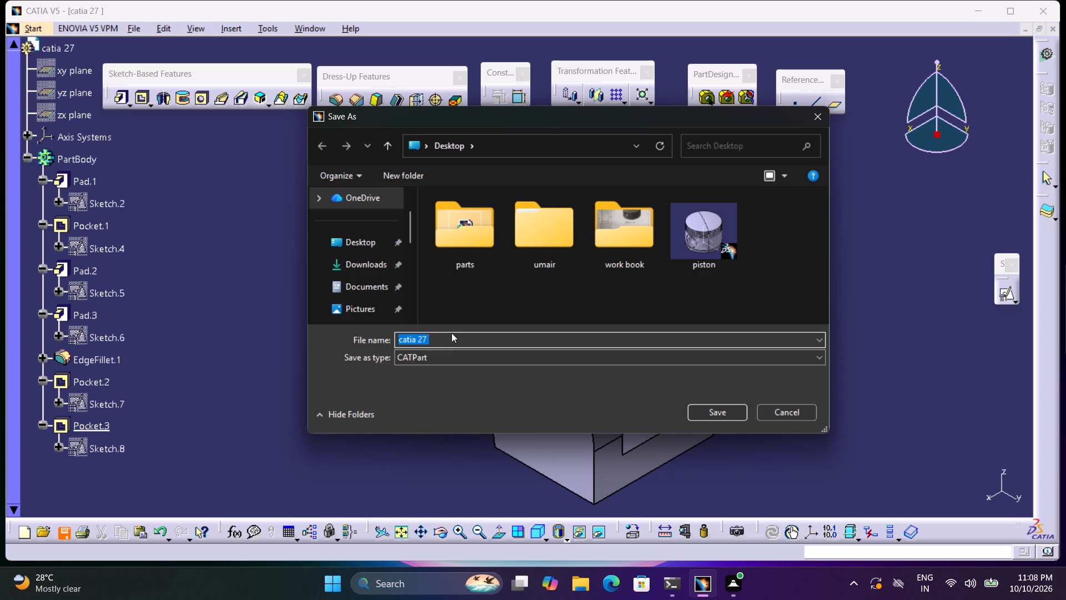
key(ctrl+c)
click(376, 244)
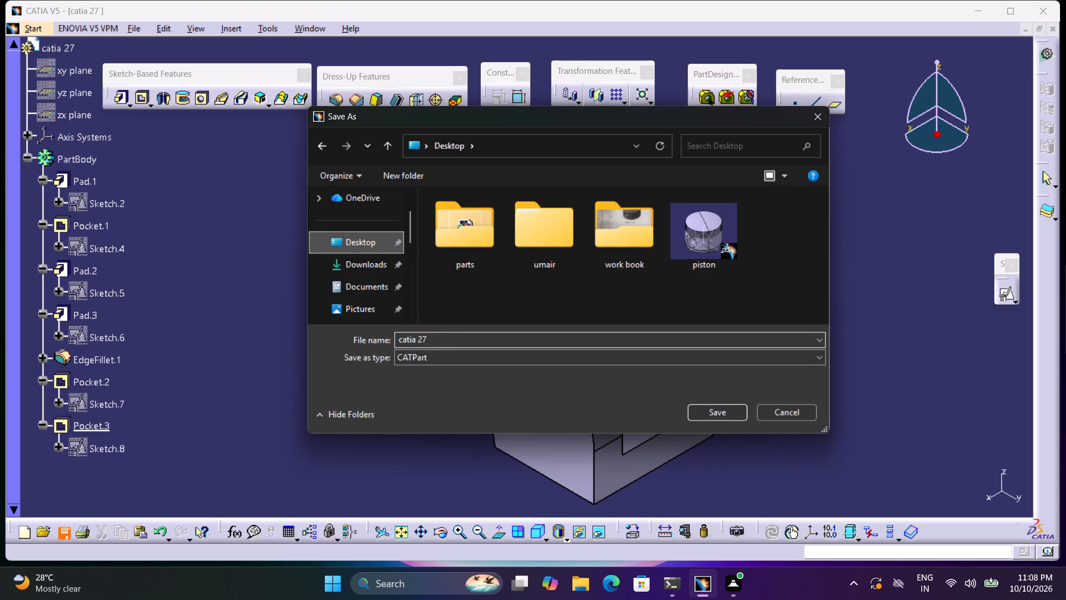
click(708, 414)
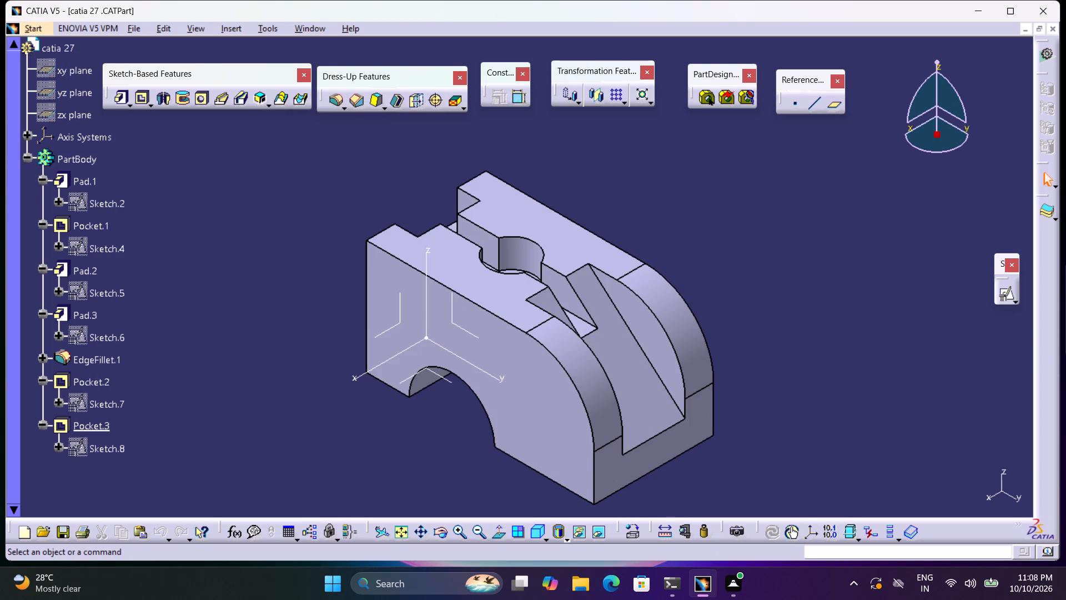
Print the whole document with Microsoft Print to PDF, saving the output on the Desktop as catia 27.
key(ctrl+p)
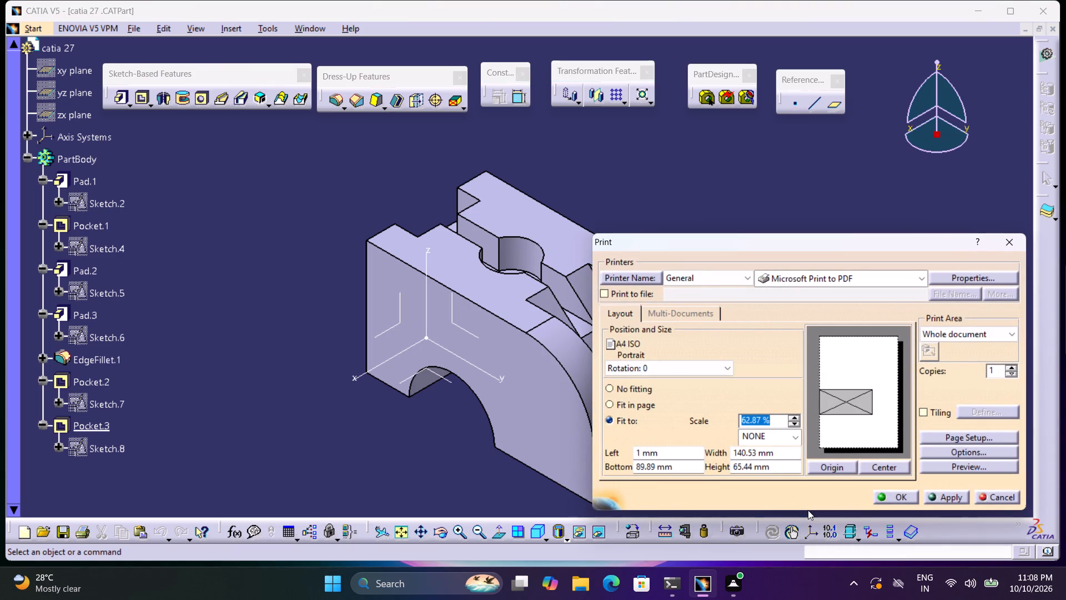
click(936, 494)
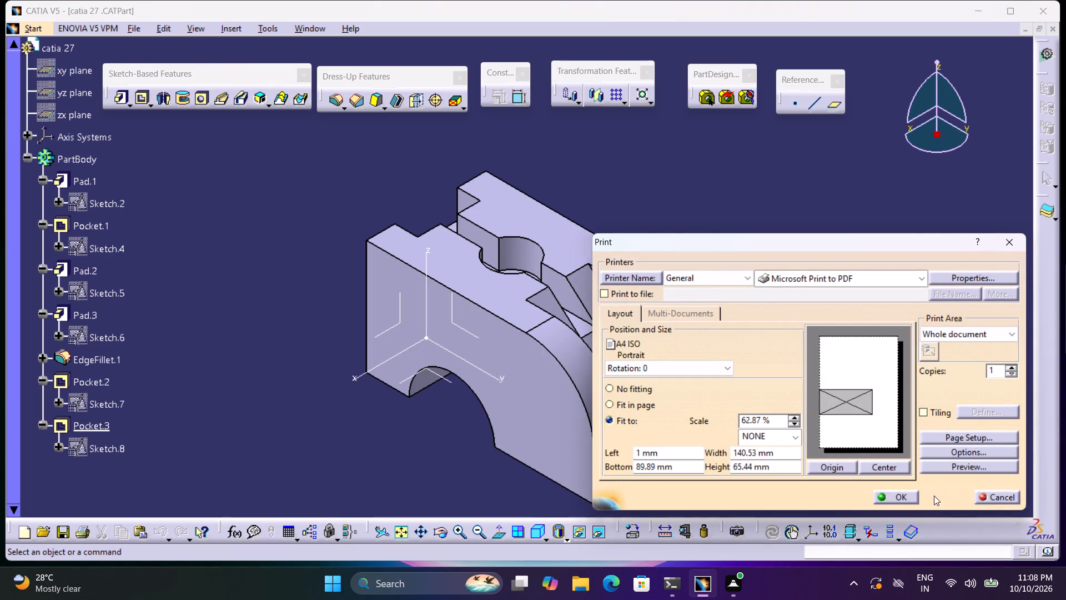
click(932, 431)
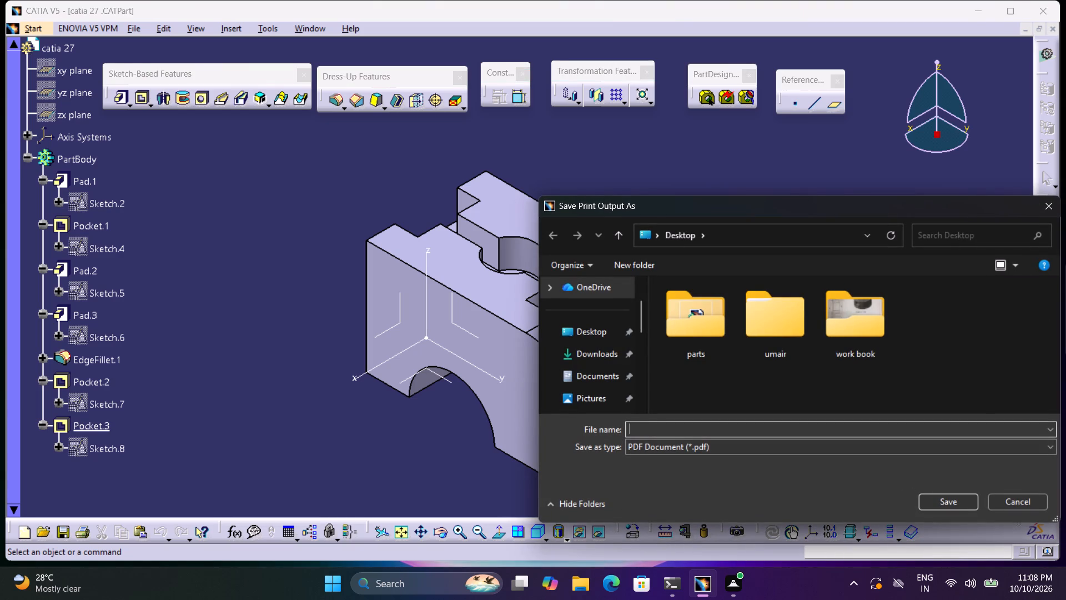
key(ctrl+v)
click(579, 327)
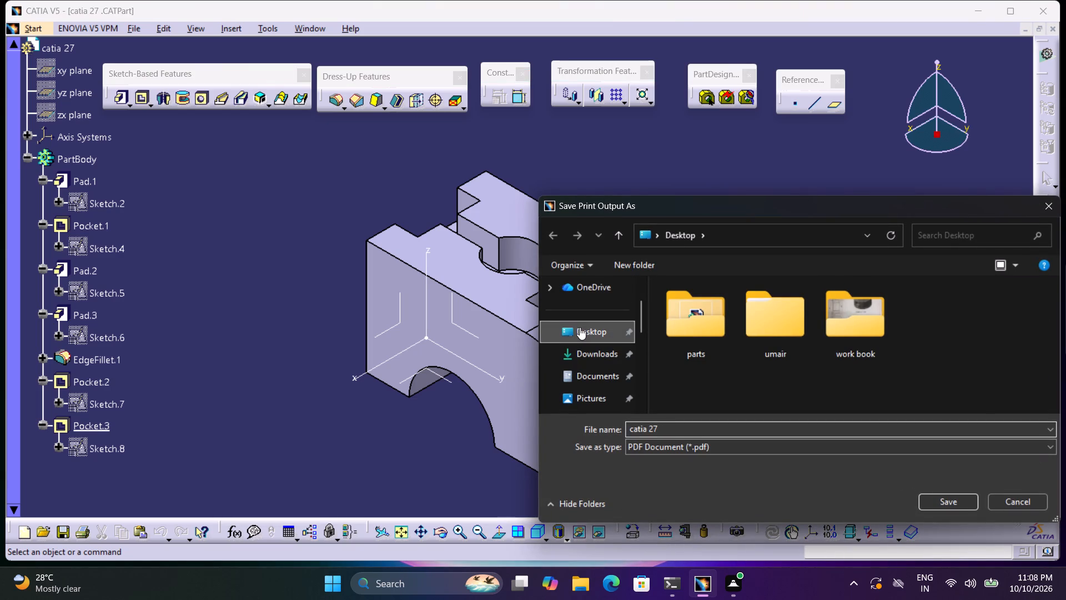
click(938, 499)
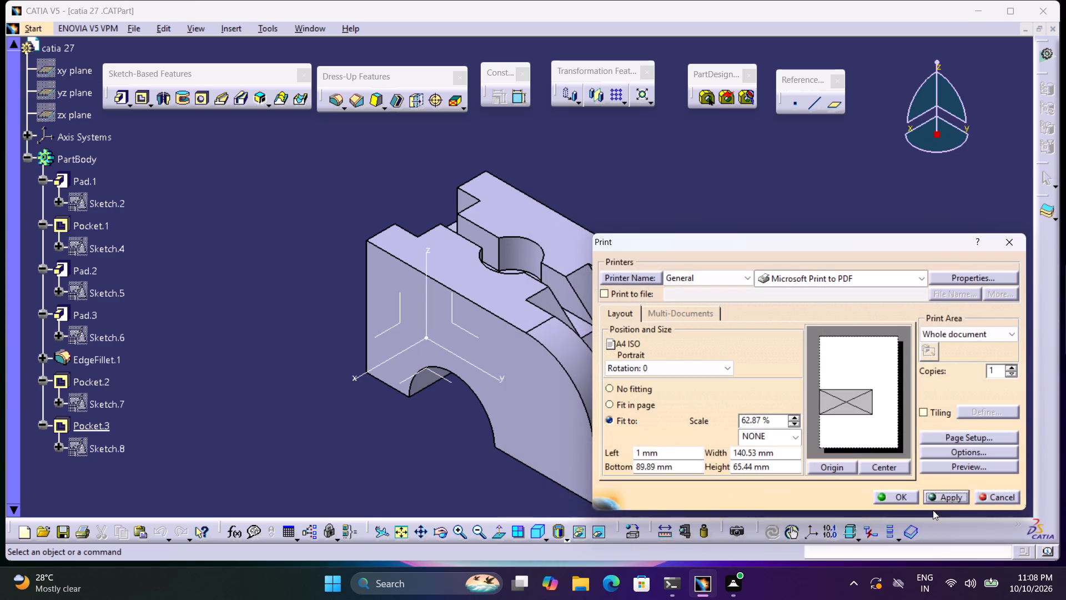
click(918, 498)
click(1005, 498)
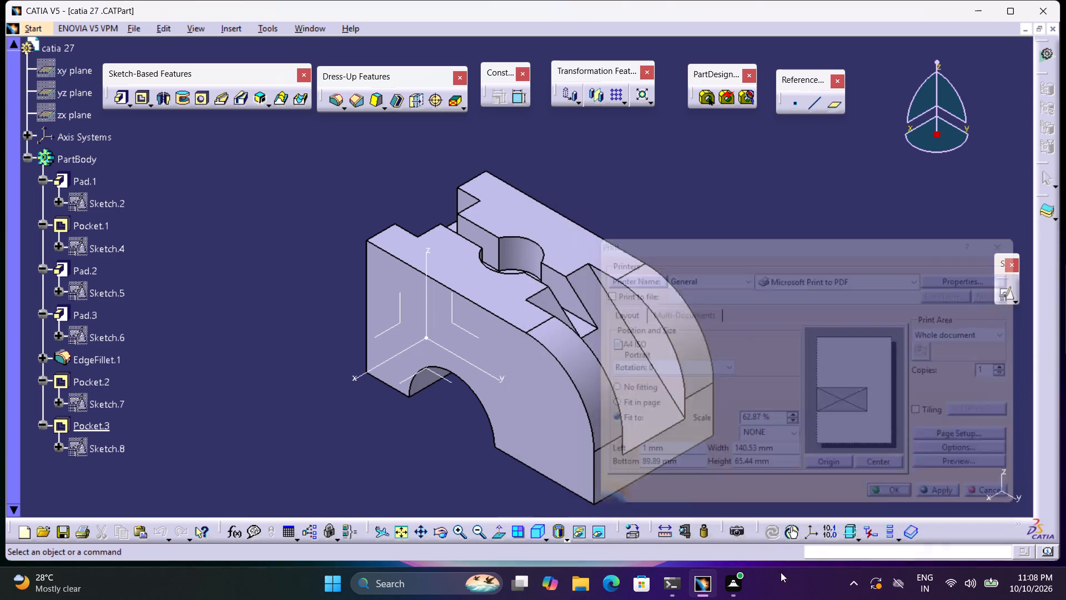